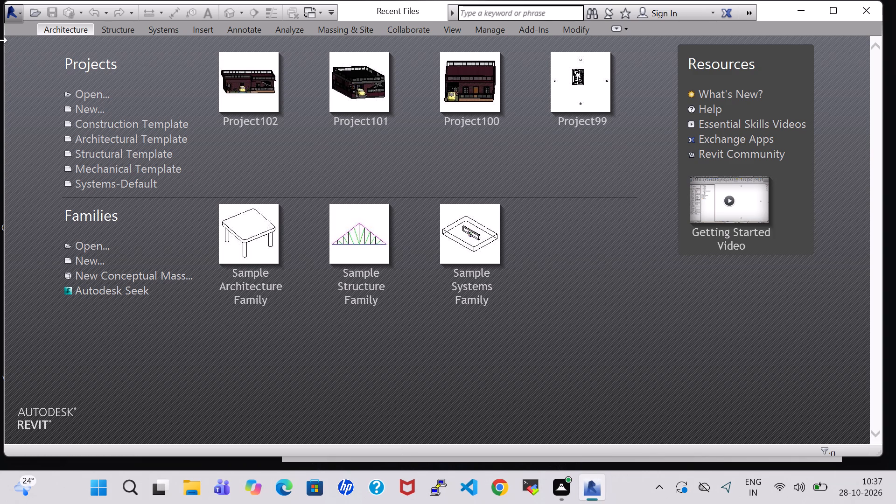
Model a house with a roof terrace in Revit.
Create a new project from the Architectural Template.
{"action": "left_click", "coordinate": [90, 112]}
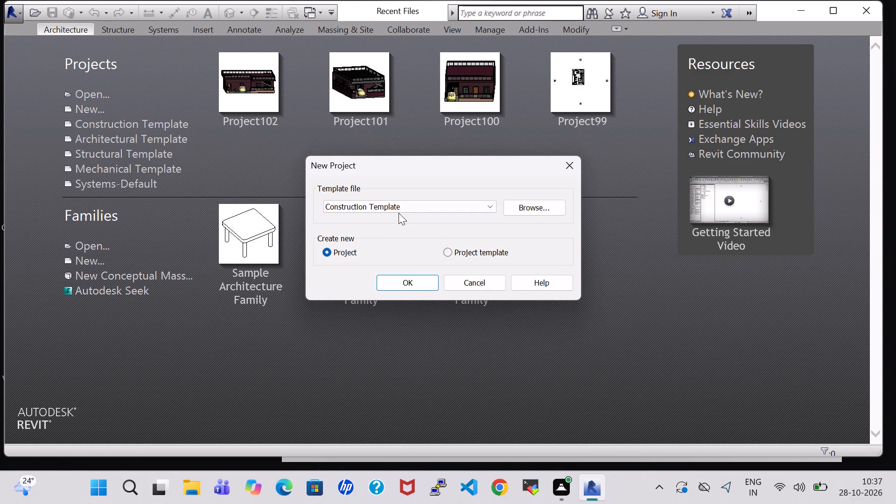
{"action": "left_click", "coordinate": [399, 211]}
{"action": "left_click", "coordinate": [382, 232]}
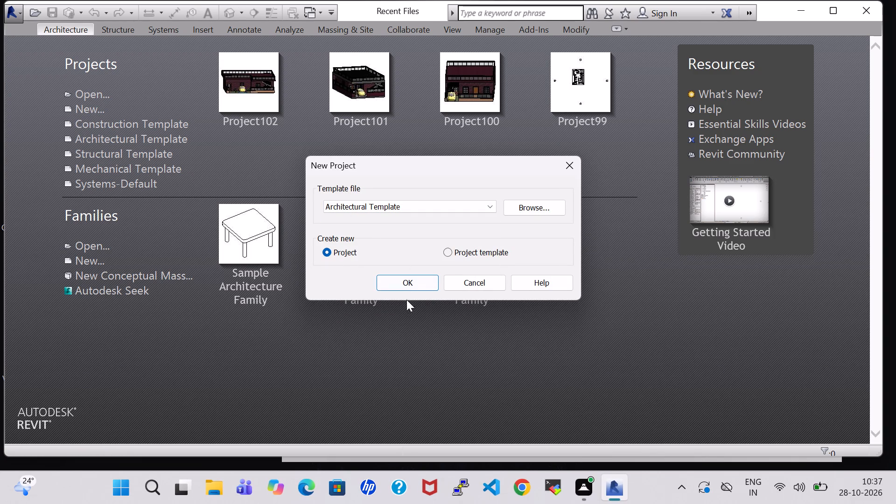
{"action": "left_click", "coordinate": [409, 286]}
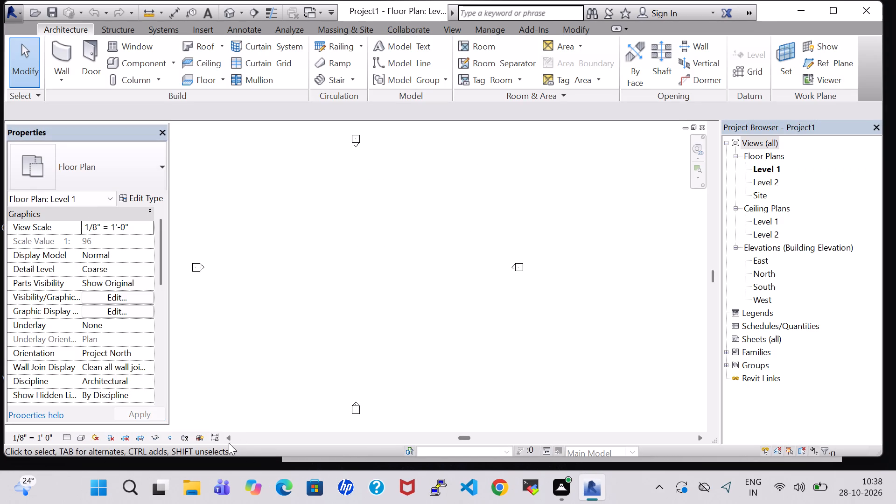
Draw the upper horizontal Generic - 8" exterior wall, 36'5" long, with an unconnected height of 10'.
{"action": "left_click", "coordinate": [230, 440]}
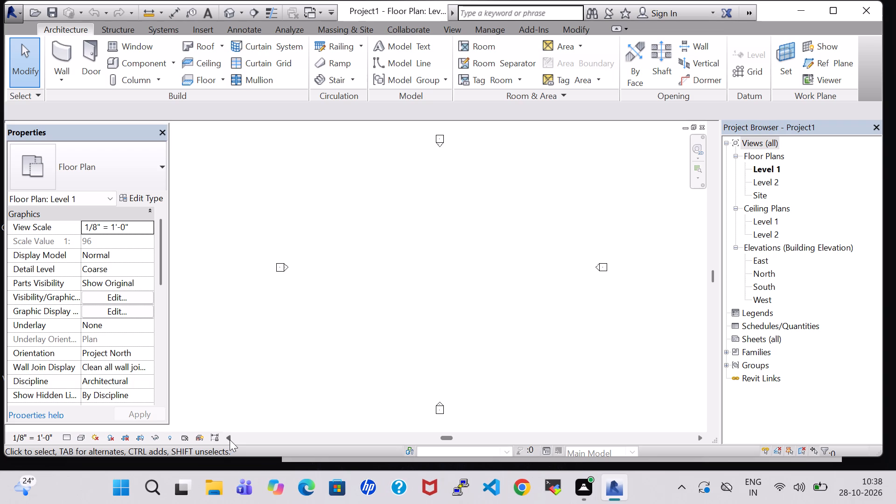
{"action": "left_click", "coordinate": [230, 440]}
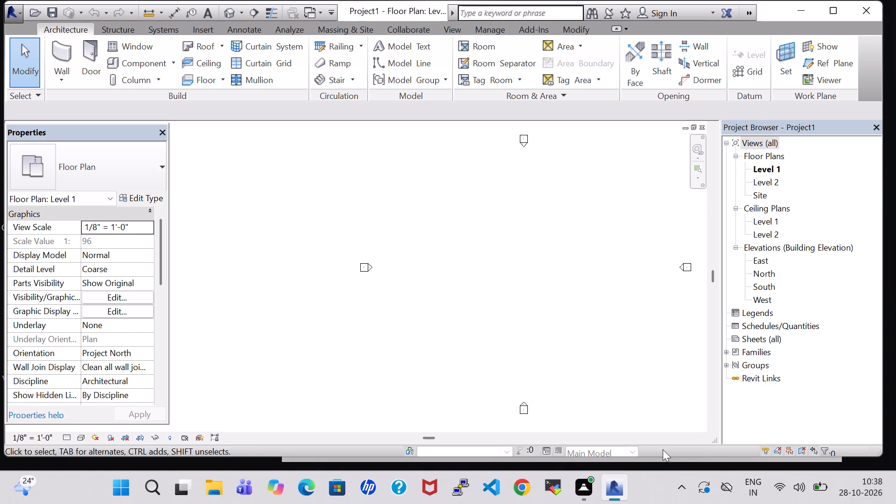
{"action": "left_click", "coordinate": [702, 440]}
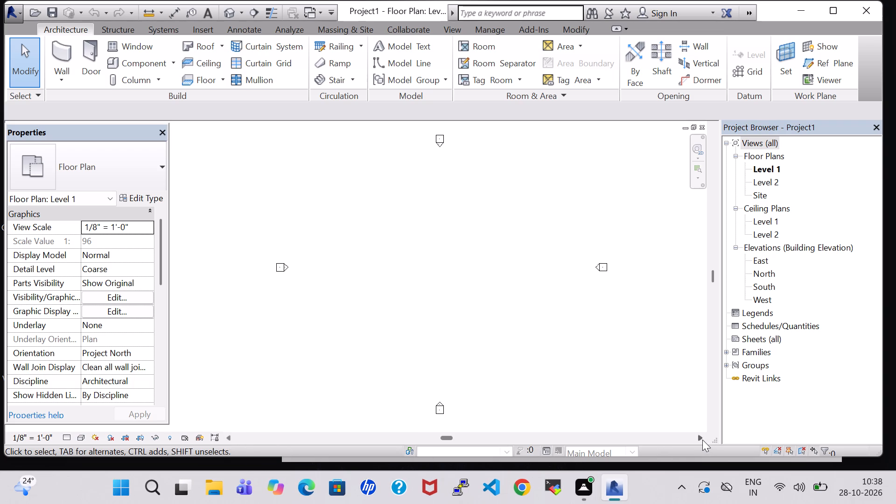
{"action": "left_click", "coordinate": [67, 42]}
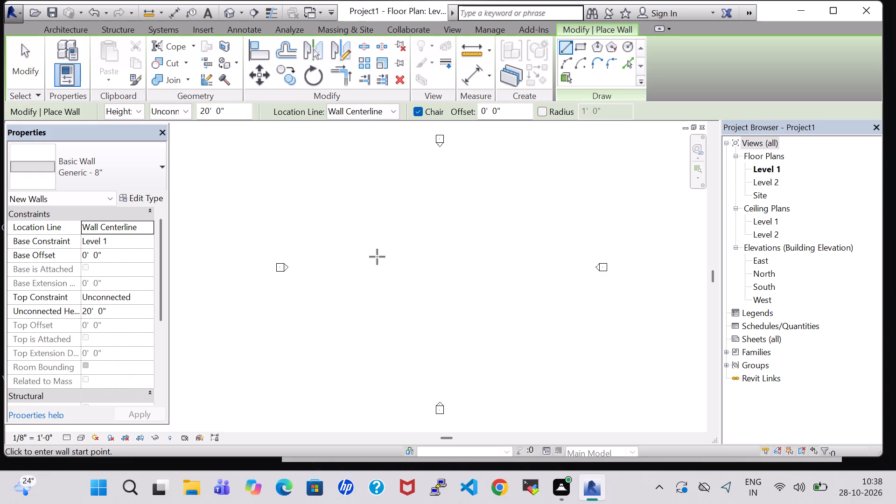
{"action": "left_click", "coordinate": [206, 119]}
{"action": "key", "text": "BackSpace"}
{"action": "key", "text": "1"}
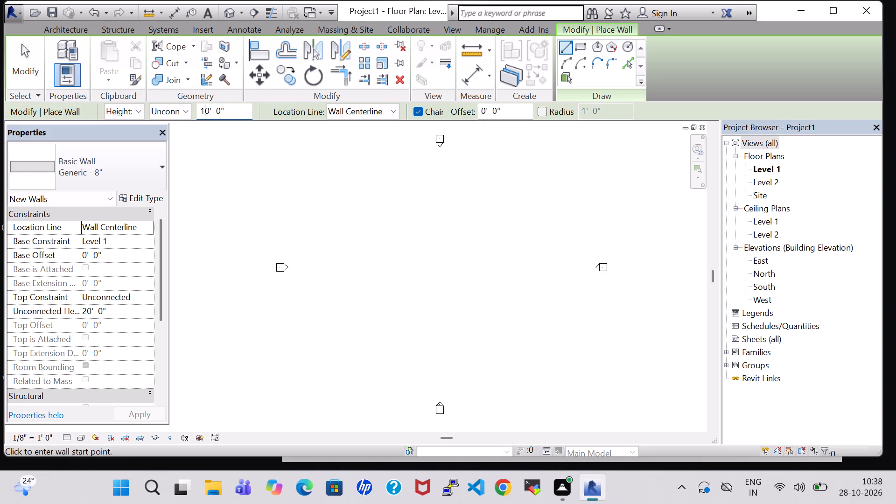
{"action": "left_click", "coordinate": [358, 190]}
{"action": "type", "text": "36"}
{"action": "key", "text": "apostrophe"}
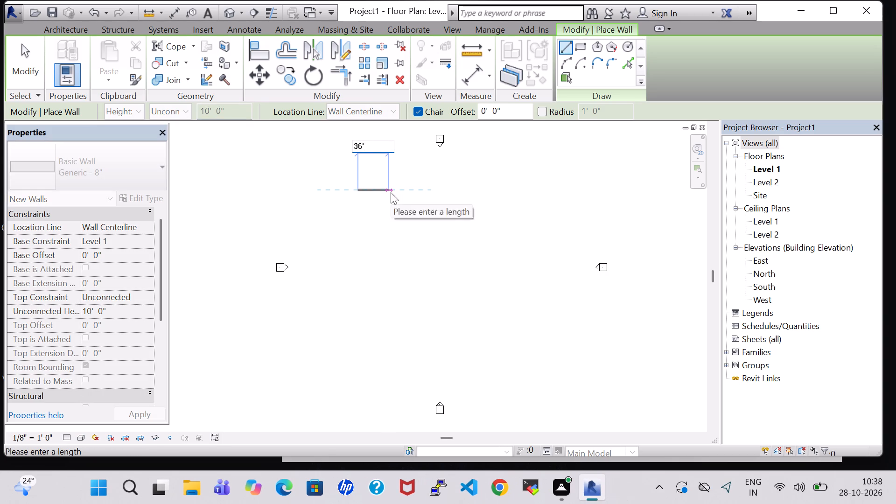
{"action": "key", "text": "5"}
{"action": "key", "text": "shift+quotedbl"}
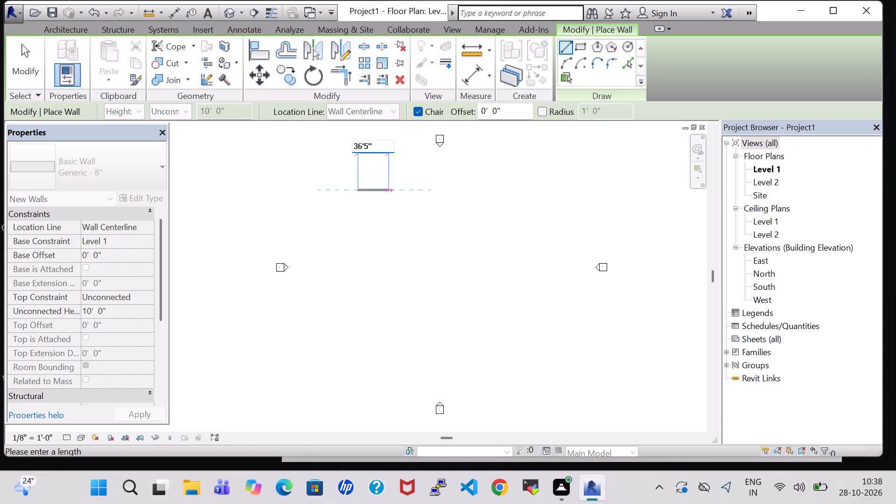
{"action": "key", "text": "Return"}
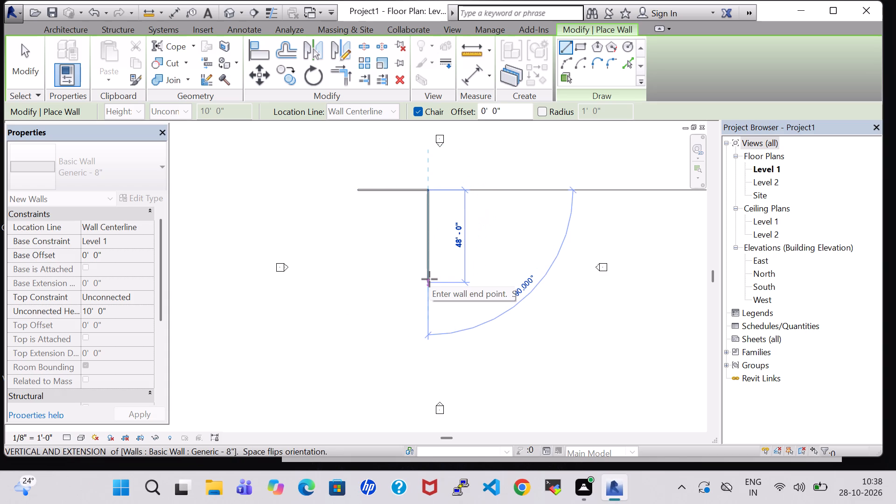
Continue the chain with a 24'5" wall downward, a bottom wall back to the starting side, and a closing wall to complete the rectangle.
{"action": "type", "text": "24"}
{"action": "type", "text": "'5"}
{"action": "key", "text": "shift+quotedbl"}
{"action": "key", "text": "Return"}
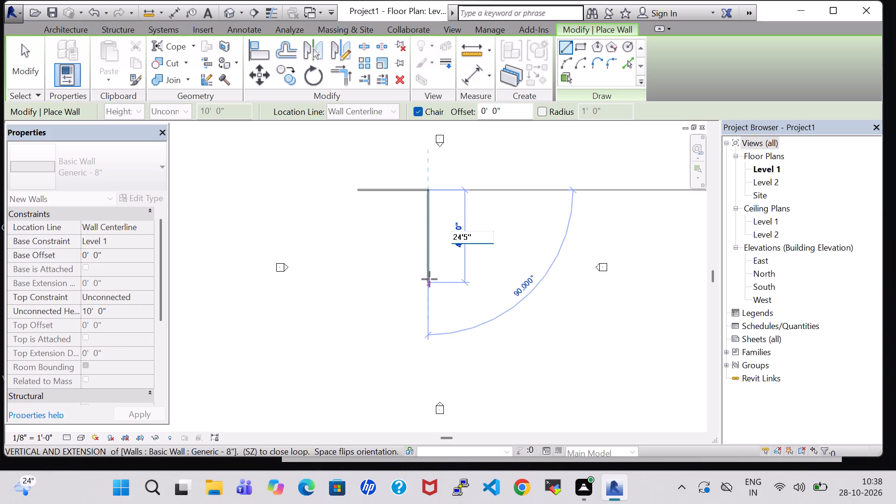
{"action": "left_click", "coordinate": [358, 237]}
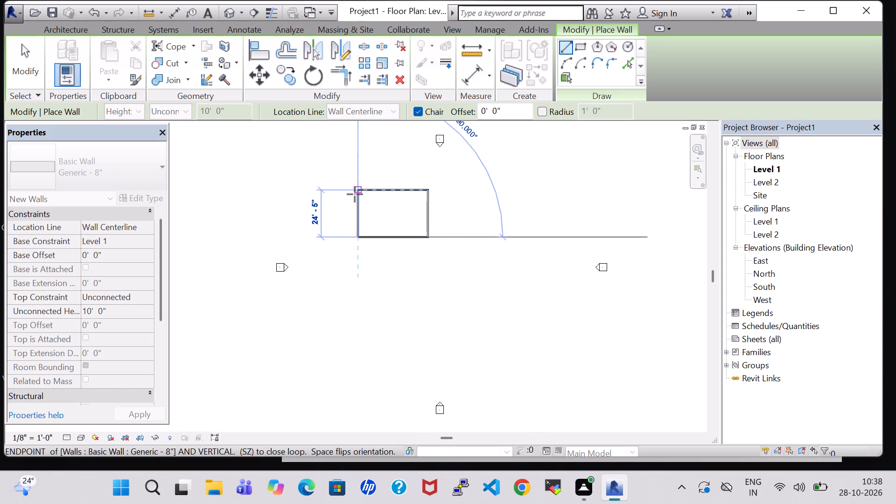
{"action": "left_click", "coordinate": [355, 192]}
{"action": "scroll", "coordinate": [356, 220], "scroll_direction": "up", "scroll_amount": 10}
{"action": "key", "text": "Escape"}
{"action": "key", "text": "Escape"}
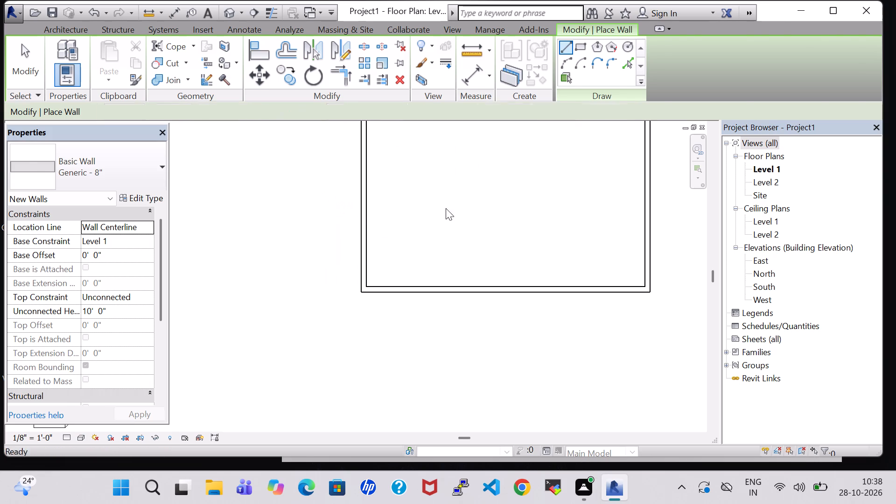
Draw a vertical interior wall 15' down from the upper exterior wall, starting 12' from the rectangle's upper-left corner.
{"action": "middle_click_drag", "start_coordinate": [468, 207], "coordinate": [476, 327]}
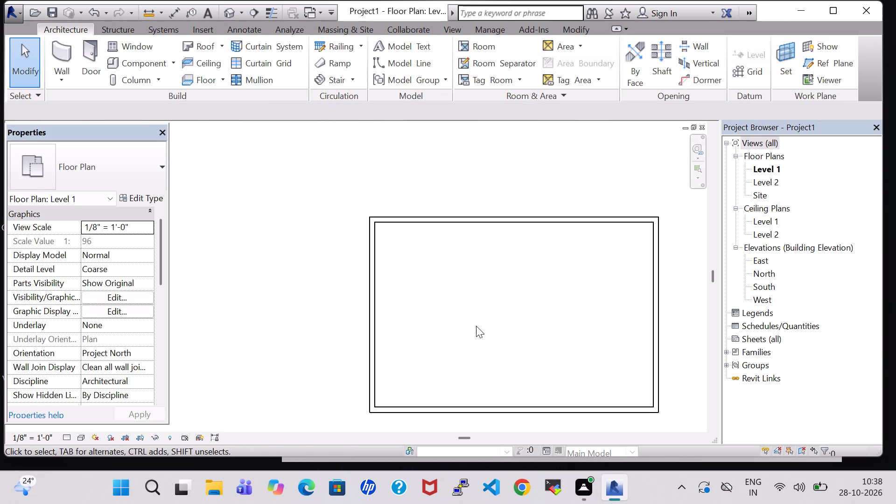
{"action": "left_click", "coordinate": [64, 55]}
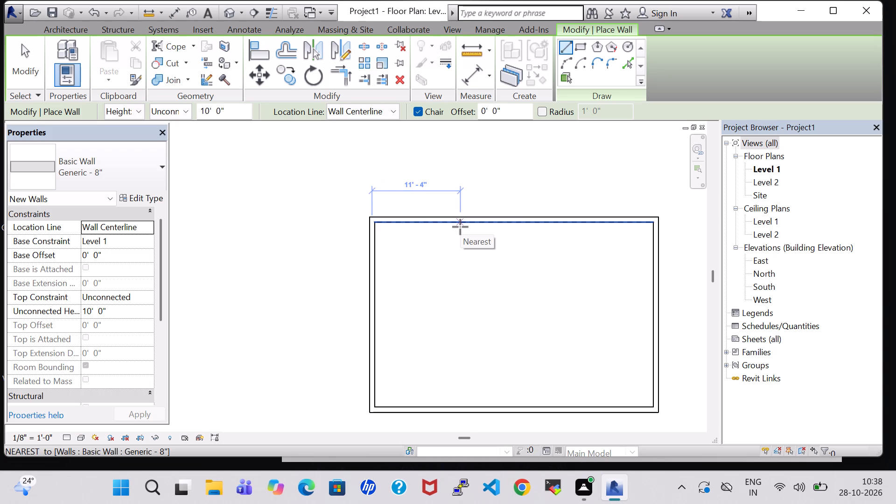
{"action": "type", "text": "12"}
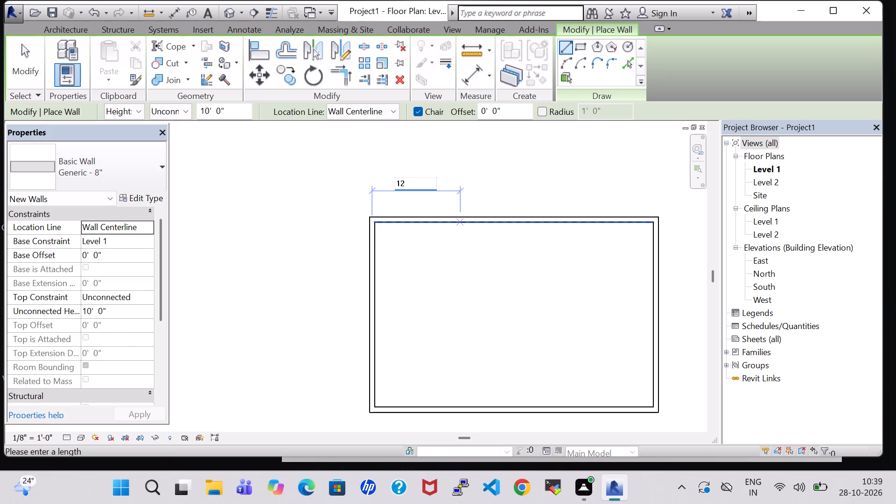
{"action": "key", "text": "apostrophe"}
{"action": "key", "text": "Return"}
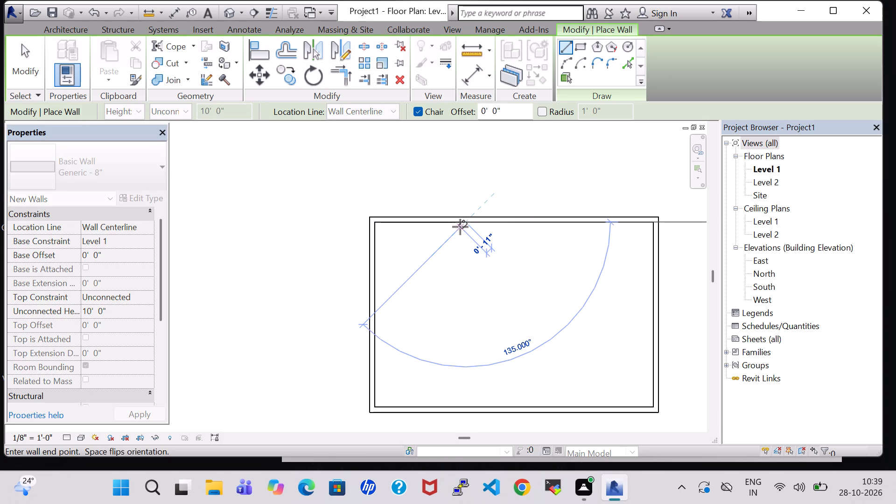
{"action": "type", "text": "15"}
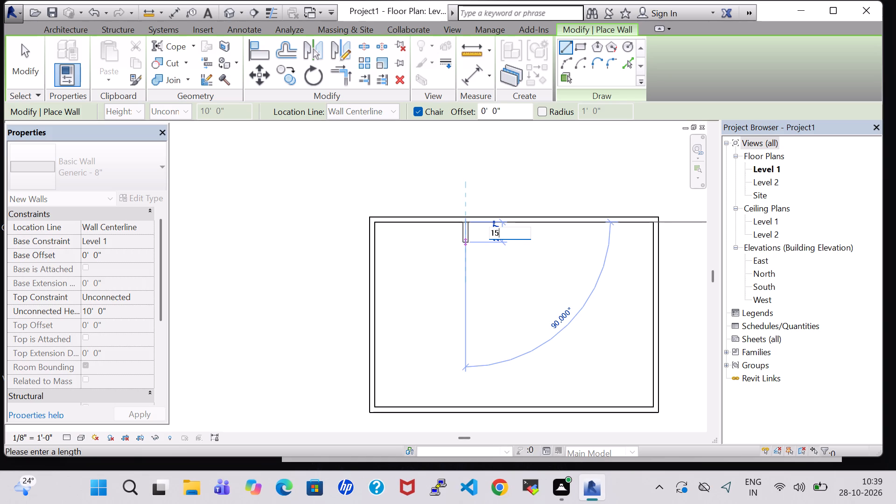
{"action": "key", "text": "apostrophe"}
{"action": "key", "text": "Return"}
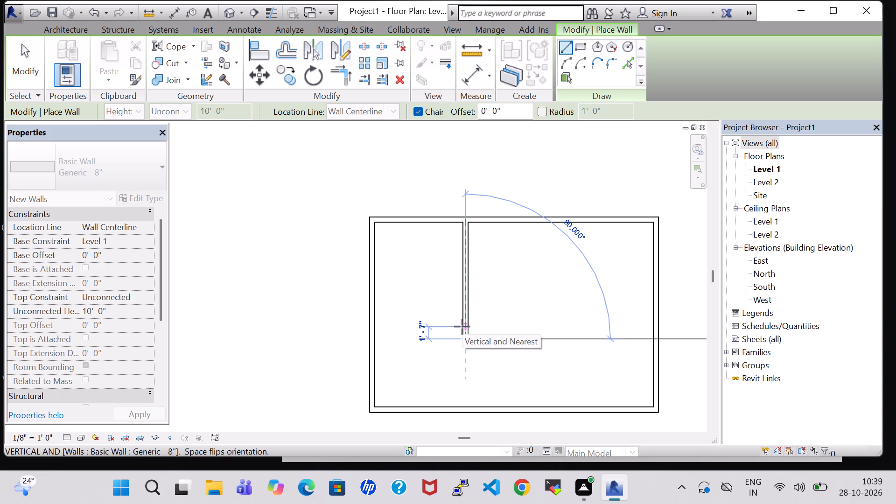
{"action": "key", "text": "Escape"}
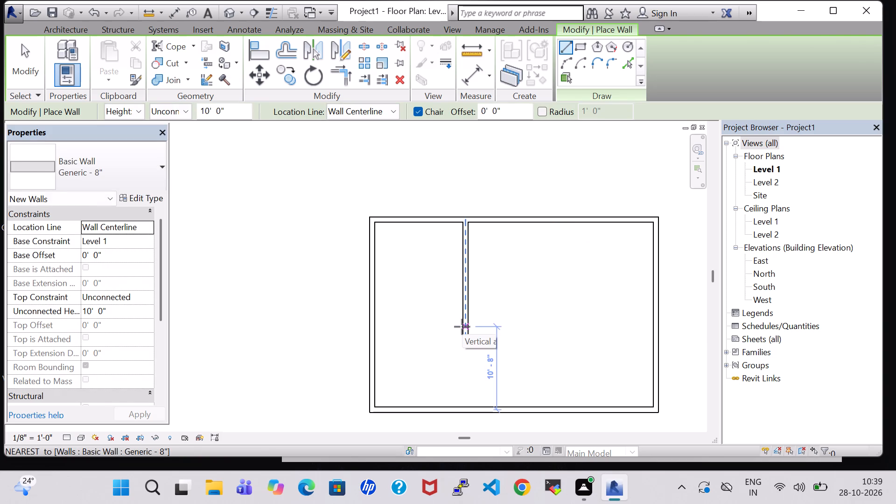
{"action": "key", "text": "Escape"}
Set the interior wall's length to 12'.
{"action": "left_click", "coordinate": [462, 311]}
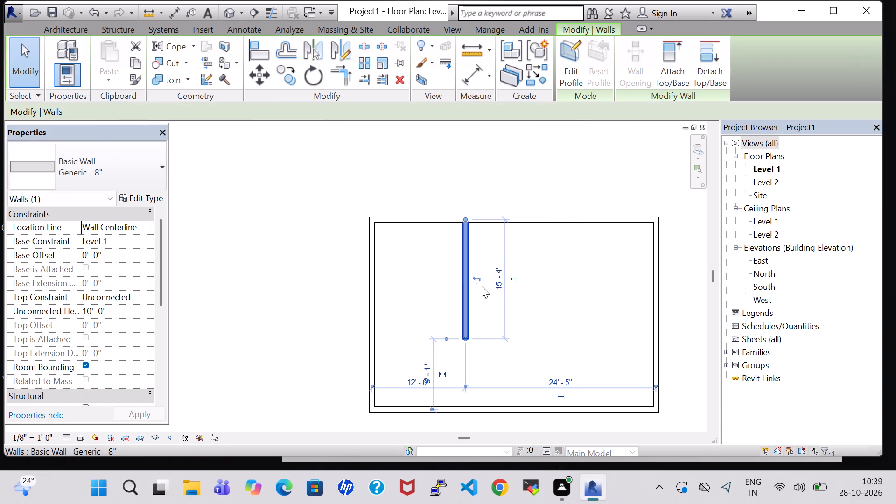
{"action": "left_click", "coordinate": [497, 285]}
{"action": "type", "text": "12"}
{"action": "key", "text": "Return"}
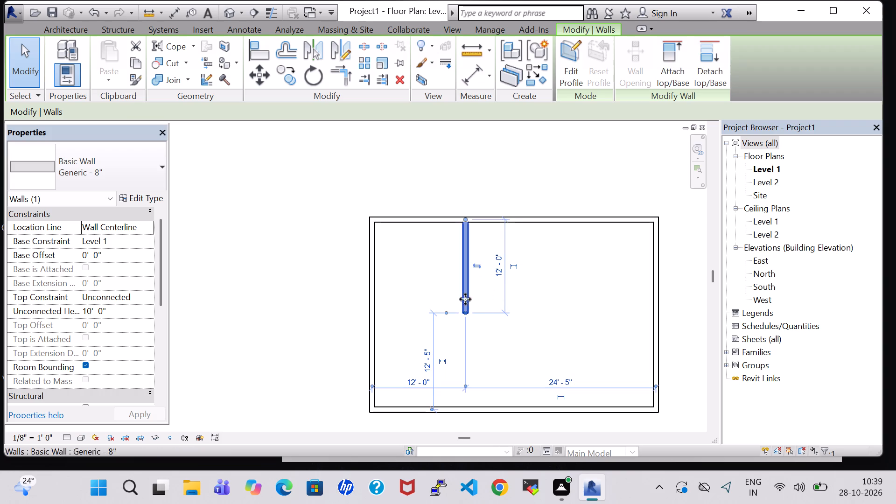
{"action": "left_click", "coordinate": [430, 242]}
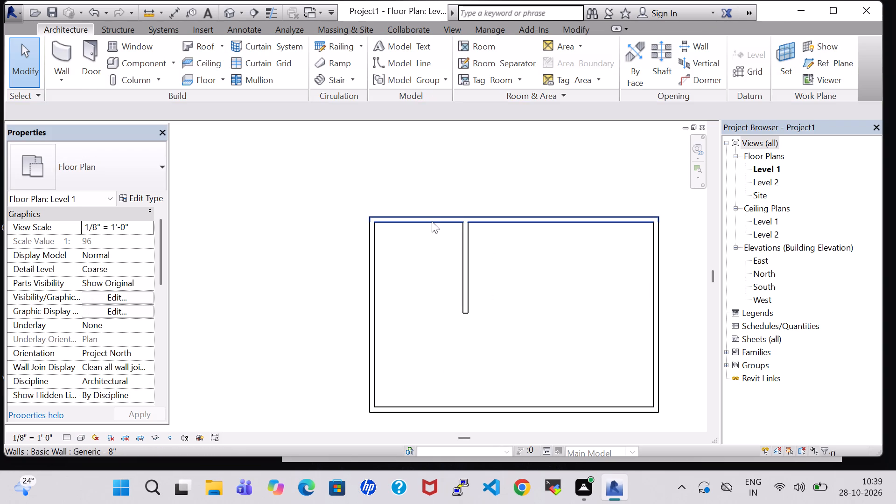
Move the interior wall so its distance from the left exterior wall is 15'.
{"action": "left_click", "coordinate": [470, 230]}
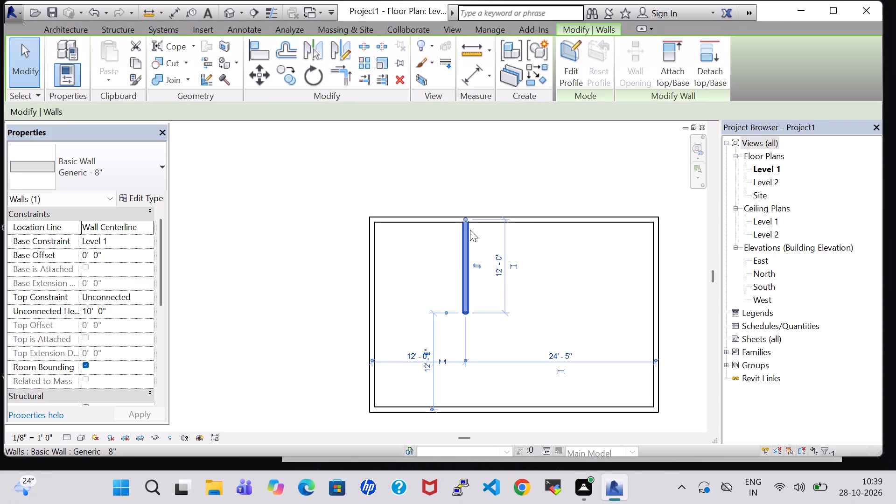
{"action": "key", "text": "Right"}
{"action": "key", "text": "Right"}
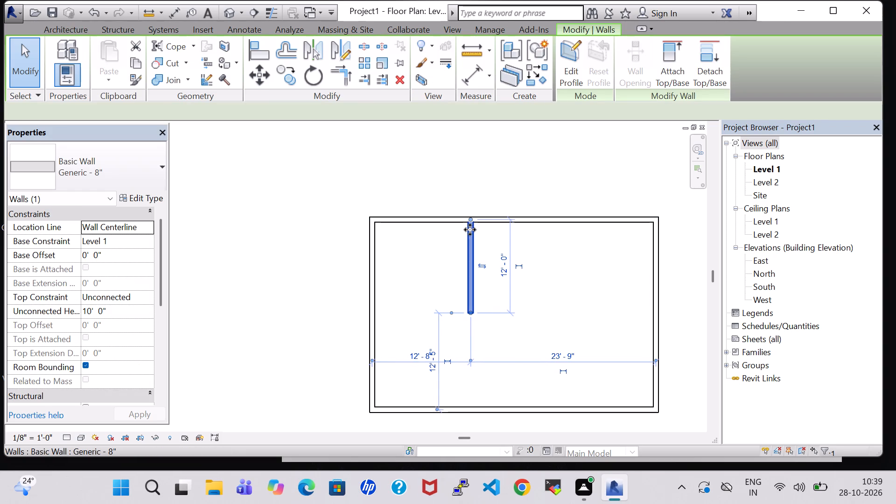
{"action": "left_click", "coordinate": [412, 358]}
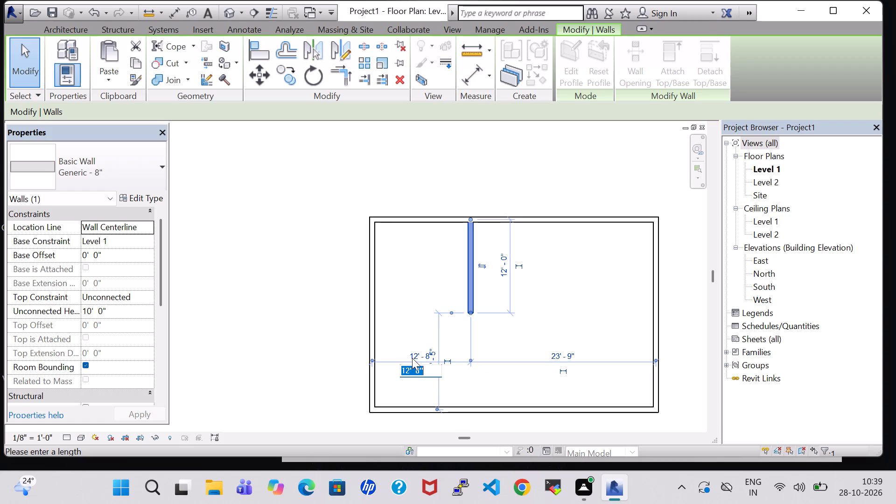
{"action": "type", "text": "15"}
{"action": "key", "text": "Return"}
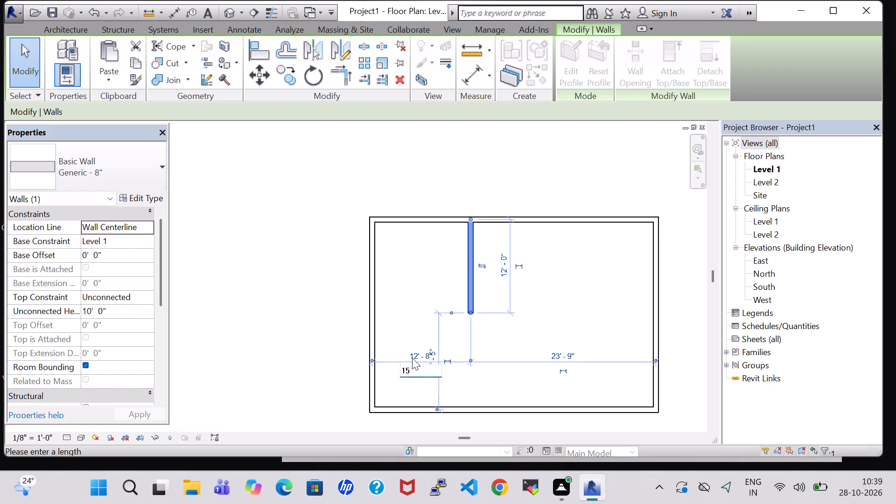
{"action": "left_click", "coordinate": [579, 264]}
Draw a horizontal wall from the interior wall's lower end to the left exterior wall, enclosing the upper-left room.
{"action": "left_click", "coordinate": [62, 45]}
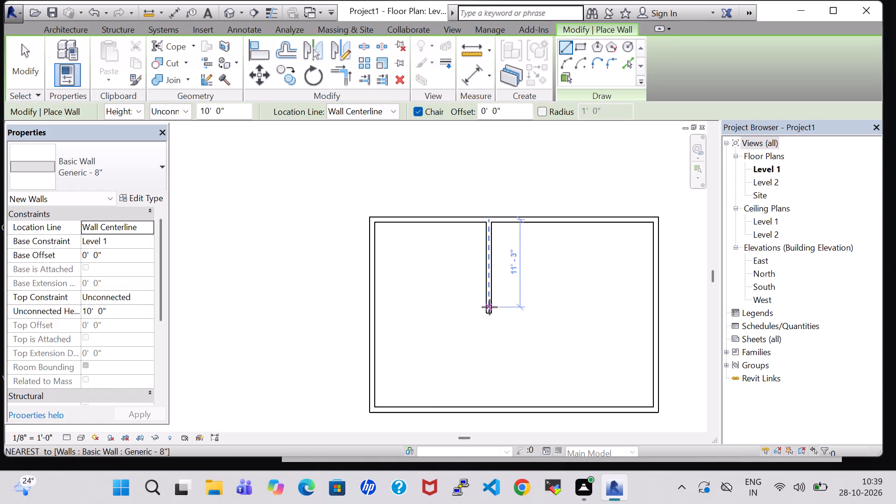
{"action": "scroll", "coordinate": [490, 307], "scroll_direction": "up", "scroll_amount": 8}
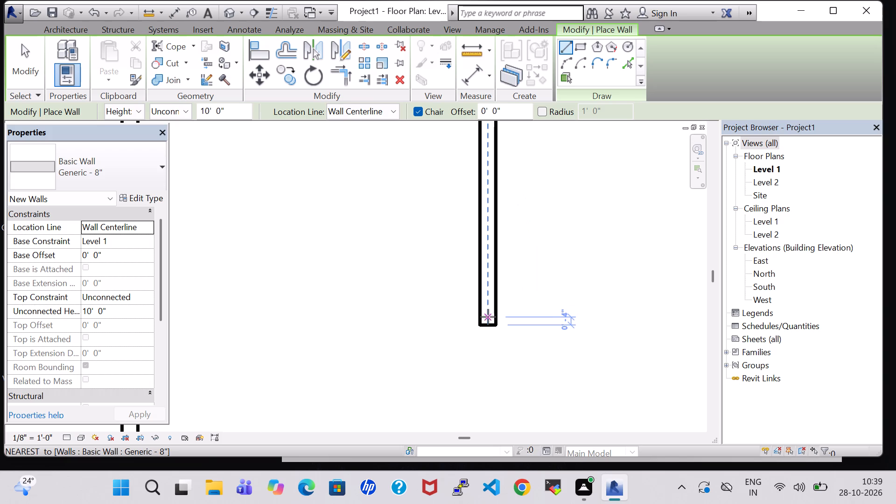
{"action": "left_click", "coordinate": [488, 317]}
{"action": "scroll", "coordinate": [304, 315], "scroll_direction": "up", "scroll_amount": 1}
{"action": "middle_click_drag", "start_coordinate": [304, 315], "coordinate": [528, 325]}
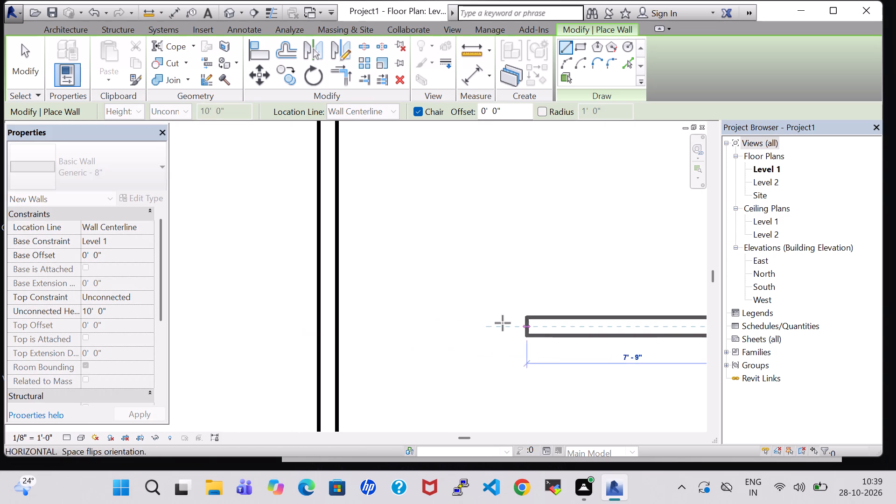
{"action": "left_click", "coordinate": [318, 324]}
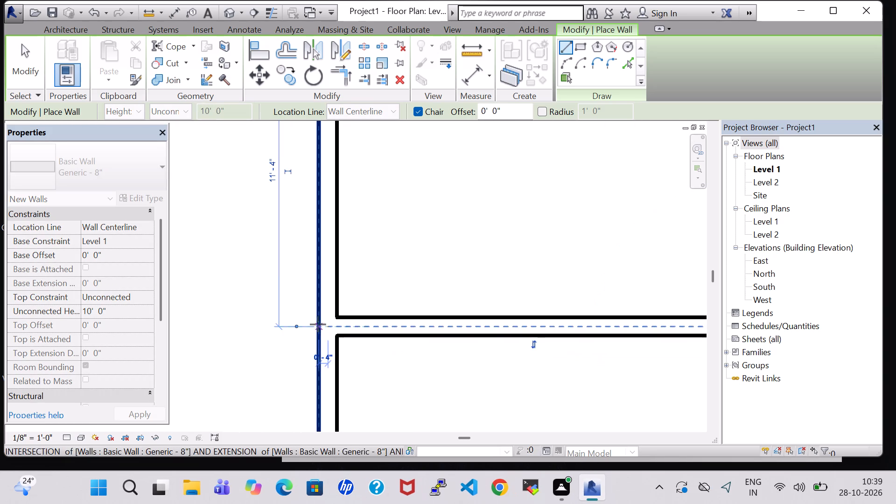
{"action": "scroll", "coordinate": [358, 303], "scroll_direction": "down", "scroll_amount": 6}
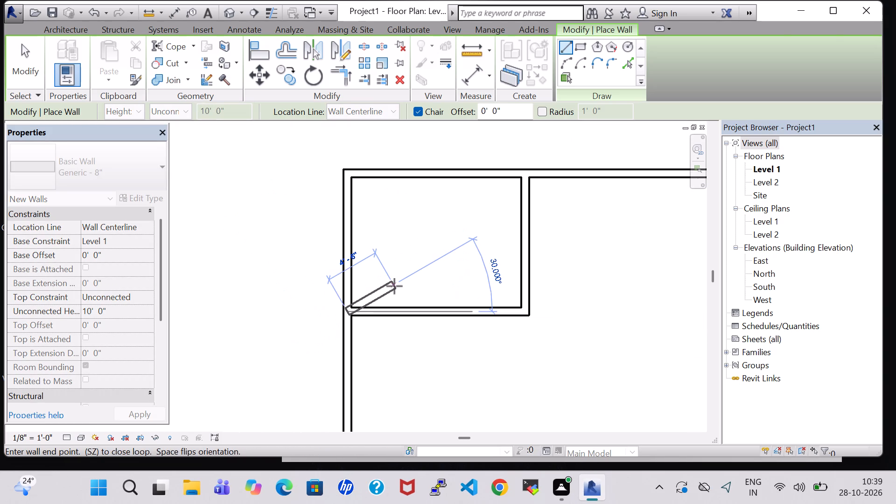
{"action": "key", "text": "Escape"}
{"action": "key", "text": "Escape"}
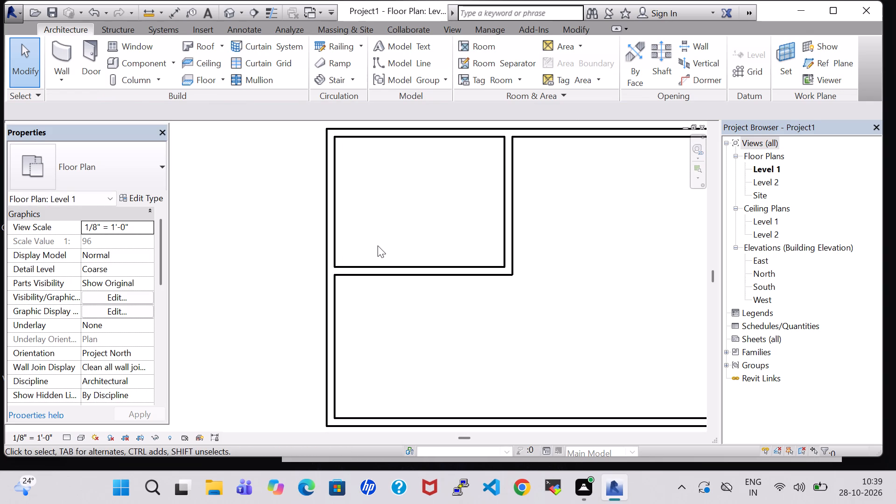
Enclose a small room below the upper-left room with walls, 4' deep and 6' wide from the left exterior wall.
{"action": "left_click", "coordinate": [66, 48]}
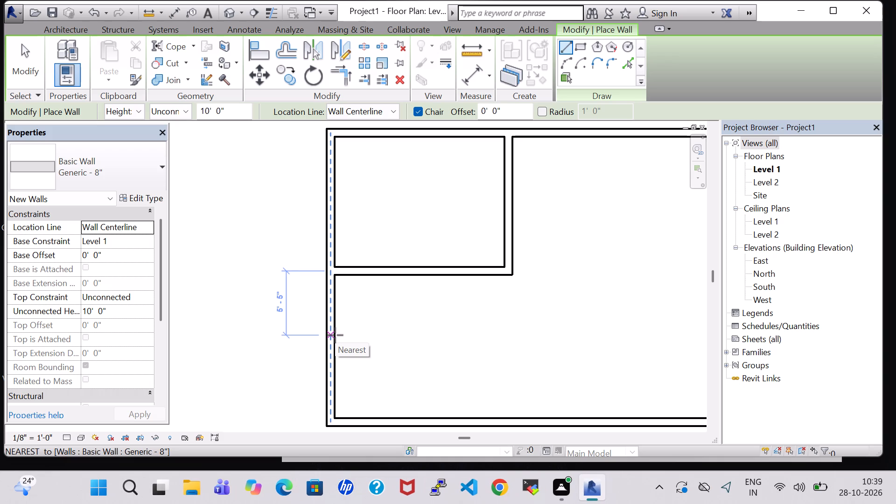
{"action": "key", "text": "4"}
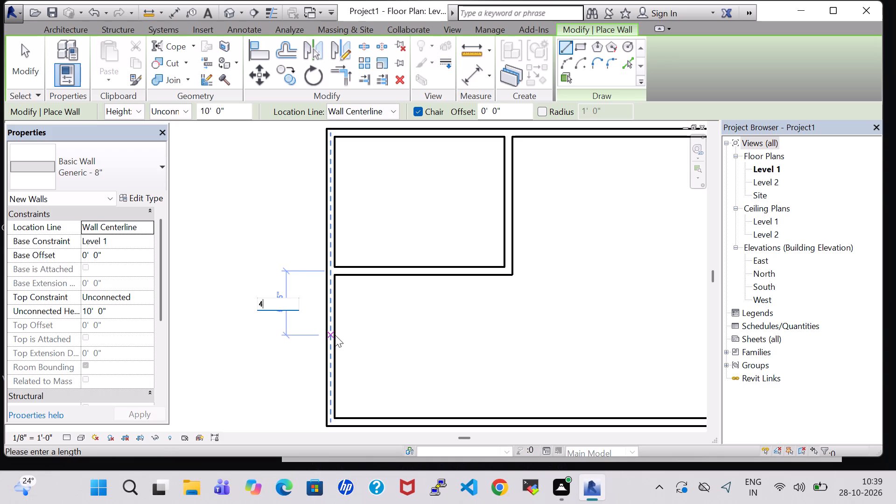
{"action": "key", "text": "apostrophe"}
{"action": "key", "text": "BackSpace"}
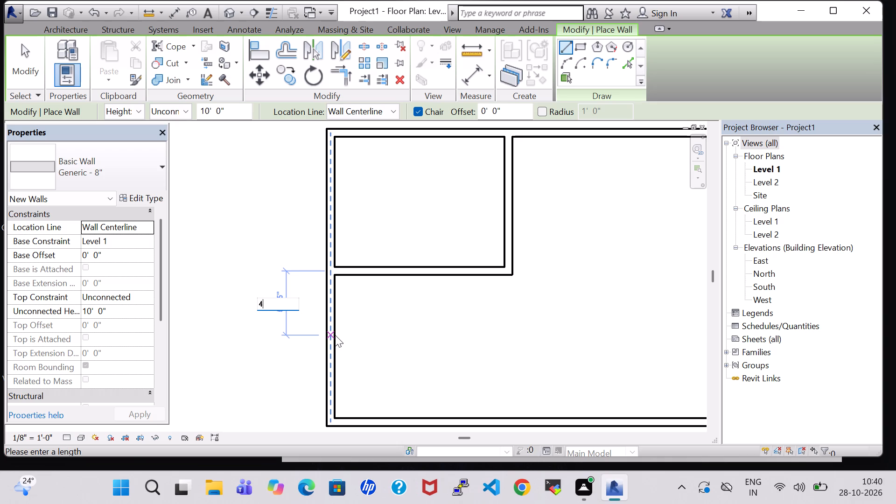
{"action": "key", "text": "apostrophe"}
{"action": "key", "text": "Return"}
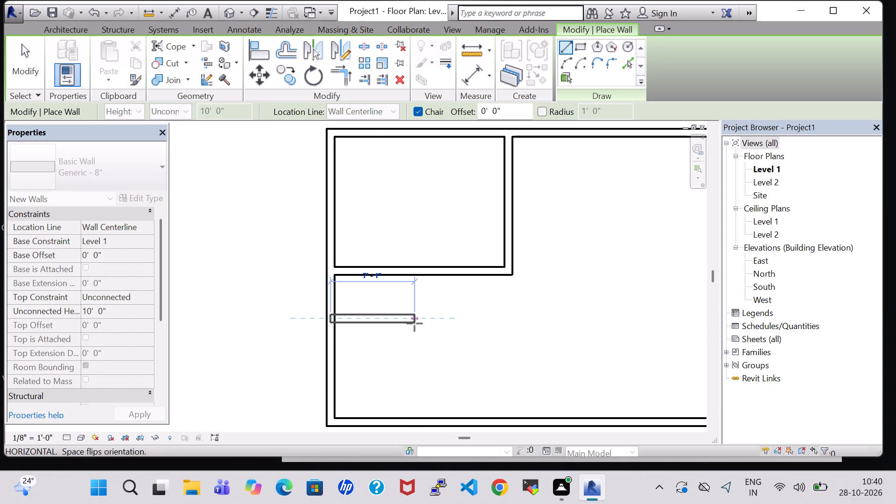
{"action": "type", "text": "6'"}
{"action": "key", "text": "Return"}
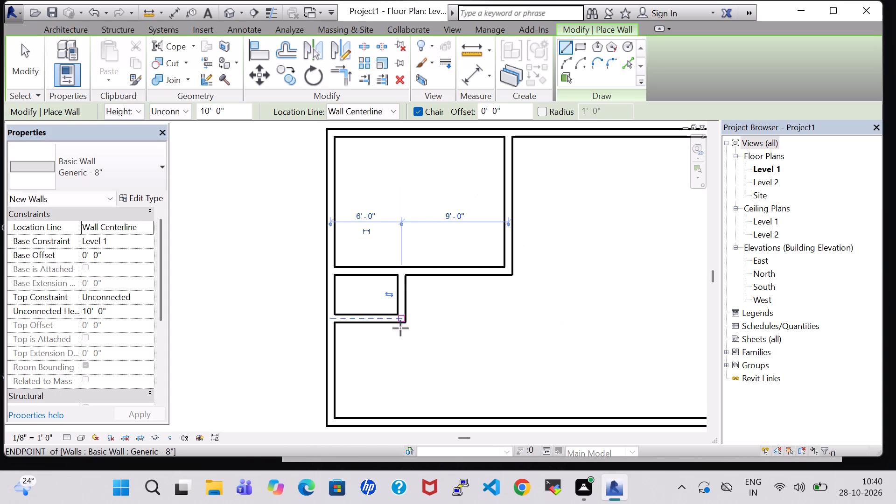
{"action": "key", "text": "Escape"}
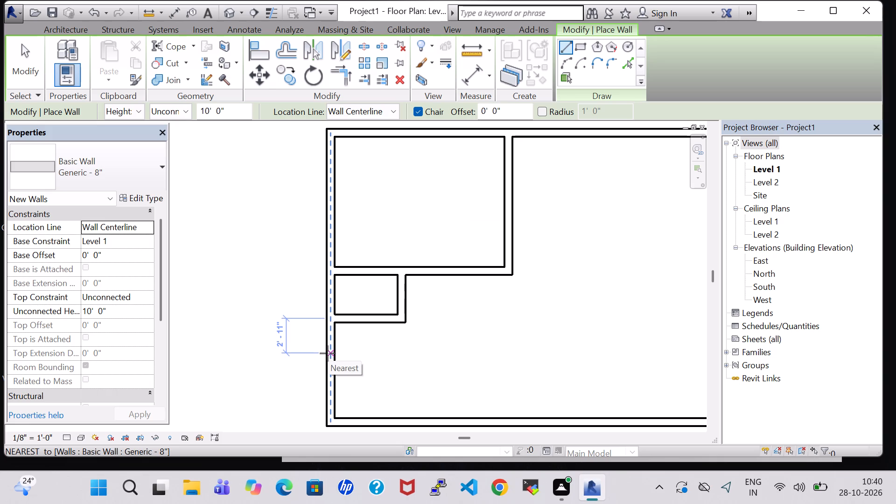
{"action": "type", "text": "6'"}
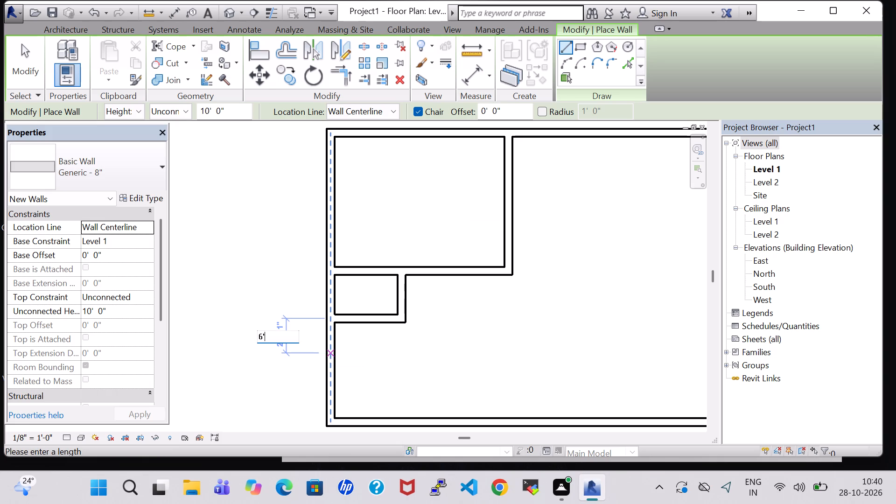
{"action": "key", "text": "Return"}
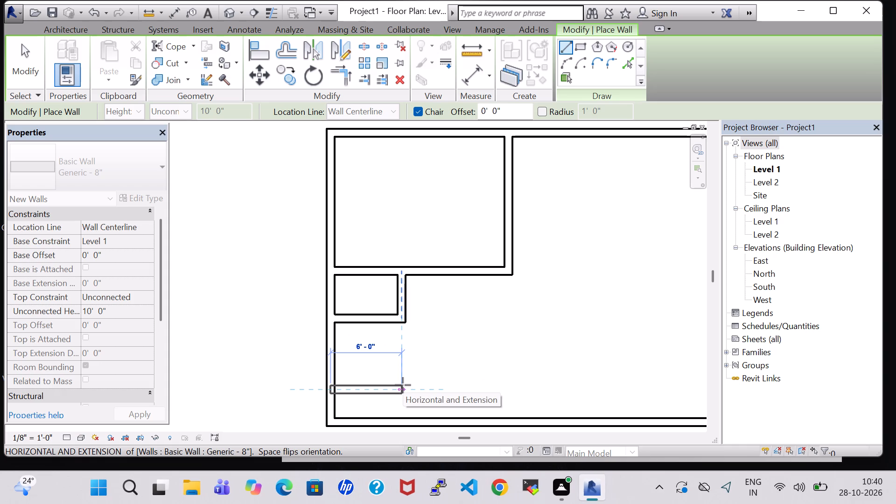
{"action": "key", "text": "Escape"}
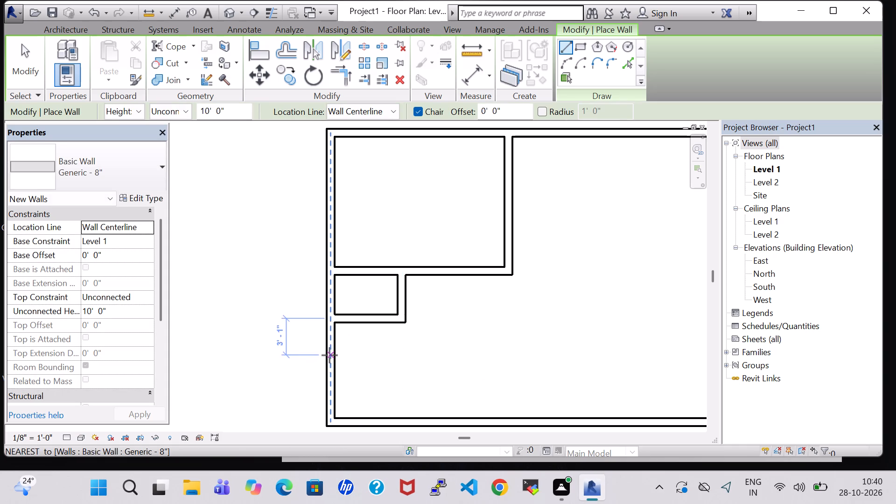
Enclose a second small room directly below the first with walls, 4' deep and 6' wide from the left exterior wall.
{"action": "key", "text": "4"}
{"action": "key", "text": "apostrophe"}
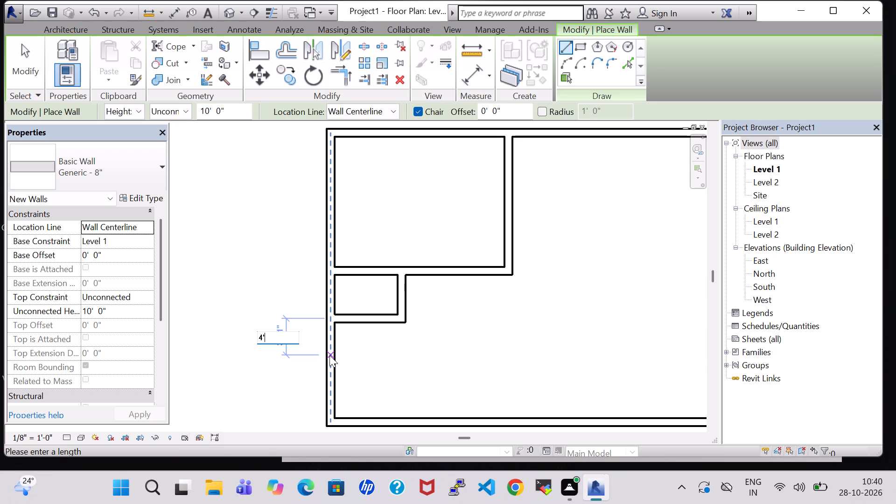
{"action": "key", "text": "Return"}
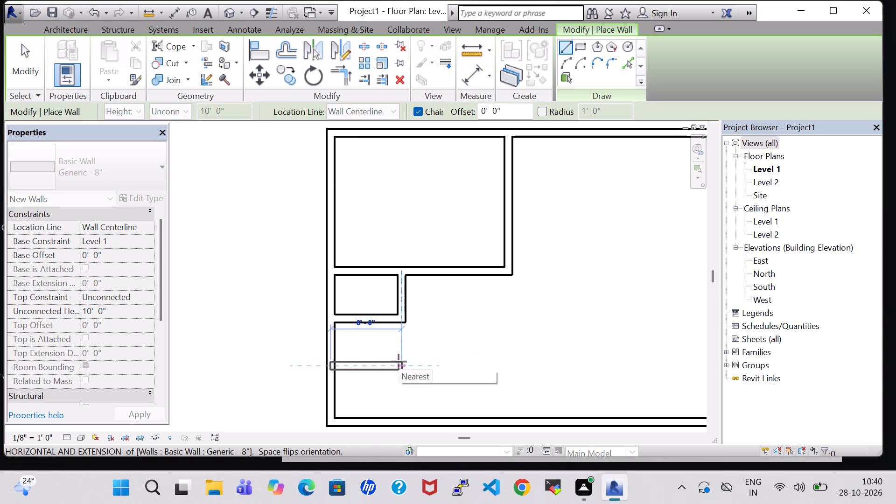
{"action": "key", "text": "6"}
{"action": "key", "text": "apostrophe"}
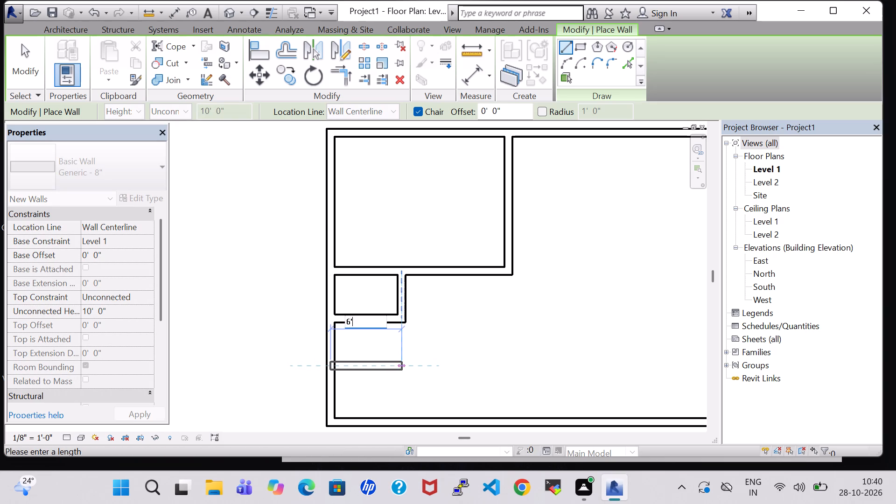
{"action": "key", "text": "Return"}
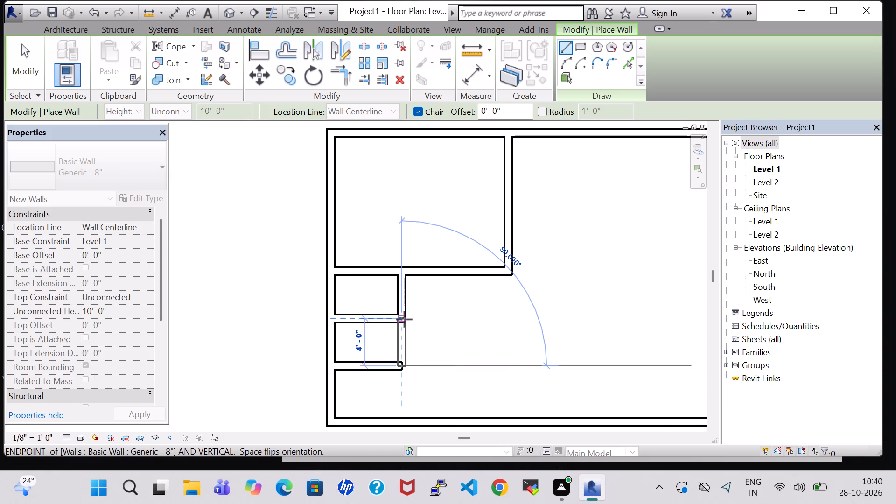
{"action": "left_click", "coordinate": [404, 319]}
{"action": "key", "text": "Escape"}
{"action": "key", "text": "Escape"}
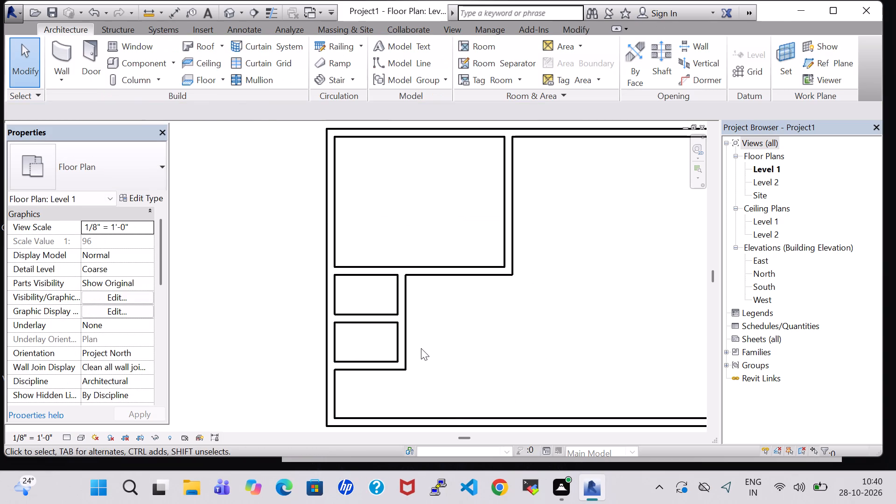
Draw a horizontal wall from the second small room's lower-right corner to the right exterior wall.
{"action": "left_click", "coordinate": [63, 56]}
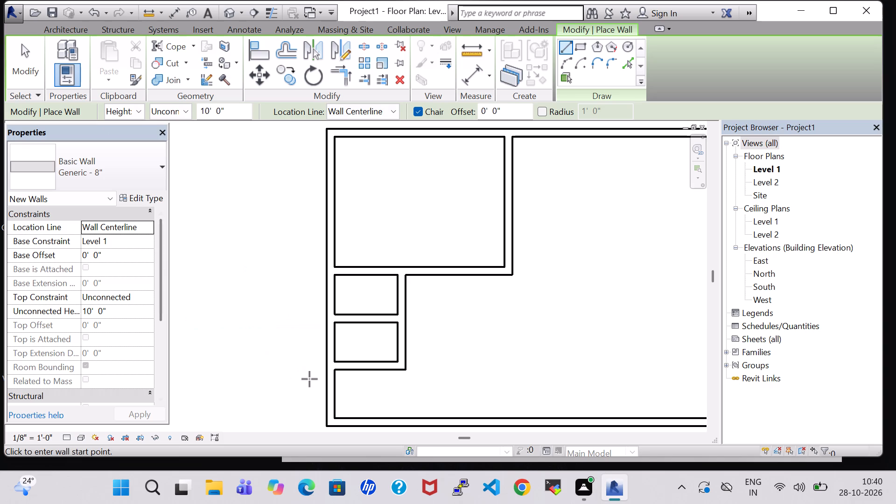
{"action": "left_click", "coordinate": [400, 364]}
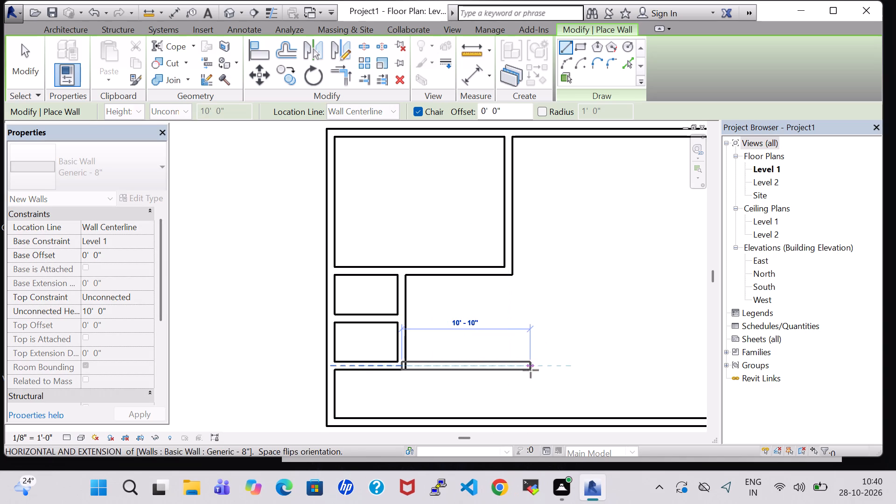
{"action": "middle_click_drag", "start_coordinate": [531, 370], "coordinate": [362, 378]}
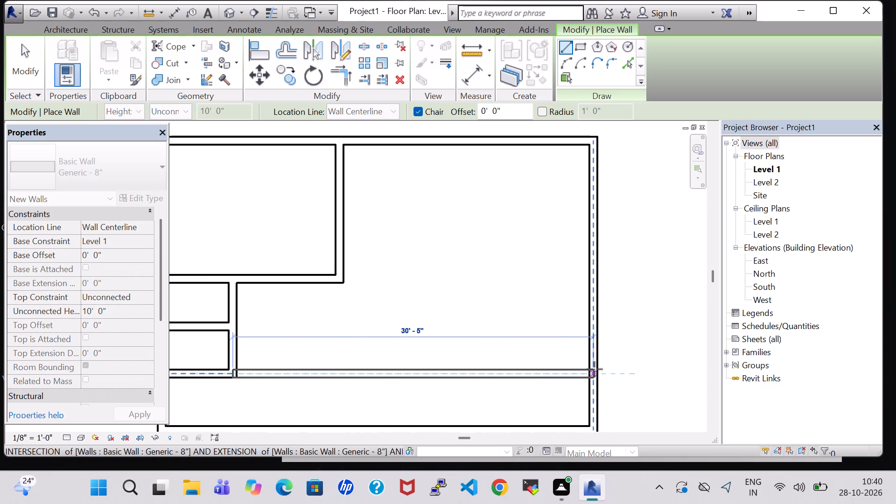
{"action": "left_click", "coordinate": [595, 369]}
{"action": "key", "text": "Escape"}
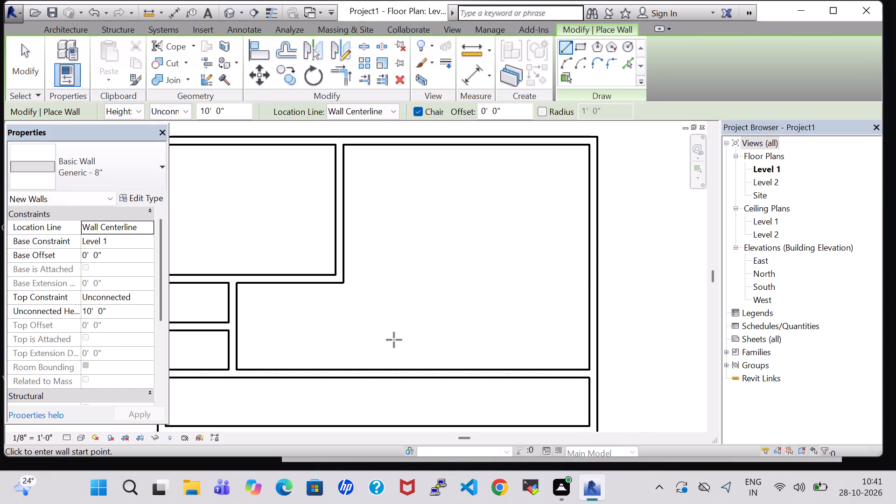
{"action": "key", "text": "Escape"}
Divide the bottom strip with a vertical wall down to the lower exterior wall, slightly left of the upper-left room's right wall.
{"action": "middle_click_drag", "start_coordinate": [355, 328], "coordinate": [427, 316]}
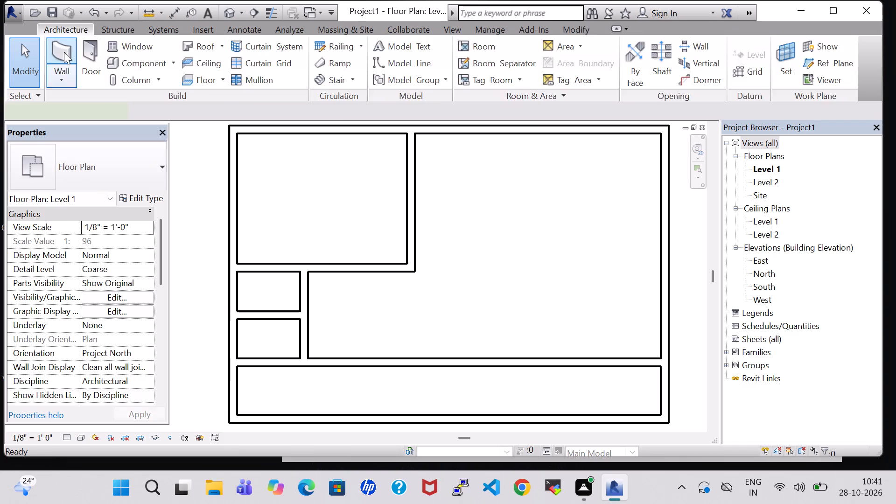
{"action": "left_click", "coordinate": [392, 361]}
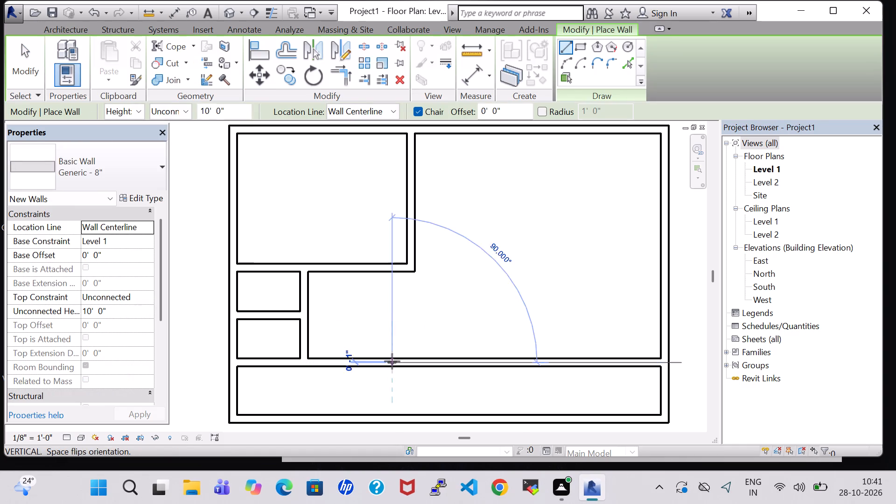
{"action": "left_click", "coordinate": [392, 419]}
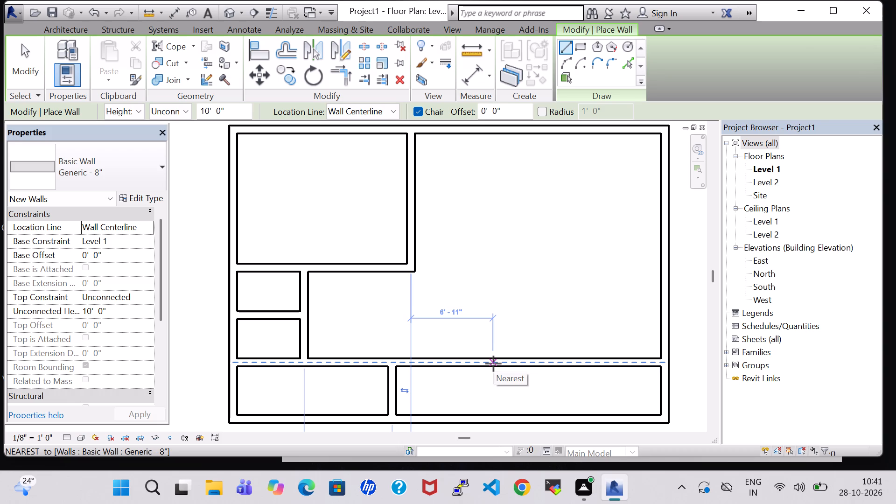
{"action": "key", "text": "Escape"}
{"action": "key", "text": "Escape"}
Measure the centreline depths of the bottom strip and the lower small room with Aligned Dimension, without placing dimensions.
{"action": "type", "text": "DI"}
{"action": "left_click", "coordinate": [445, 362]}
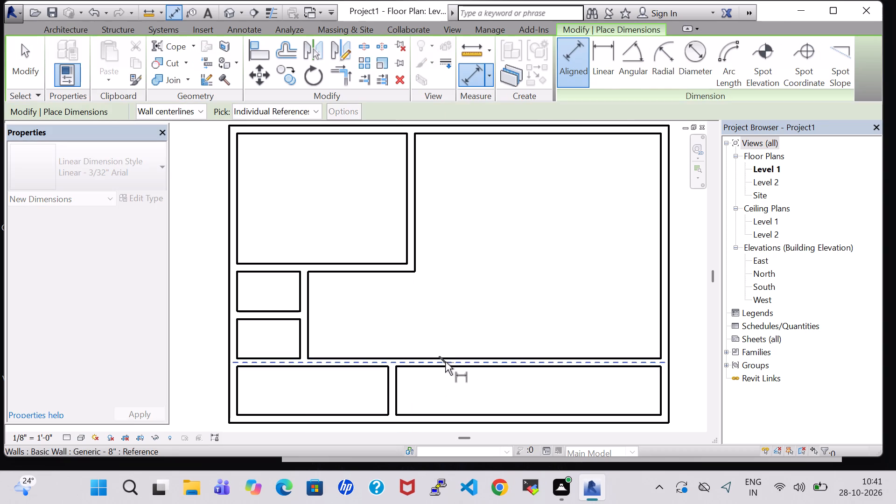
{"action": "left_click", "coordinate": [442, 419]}
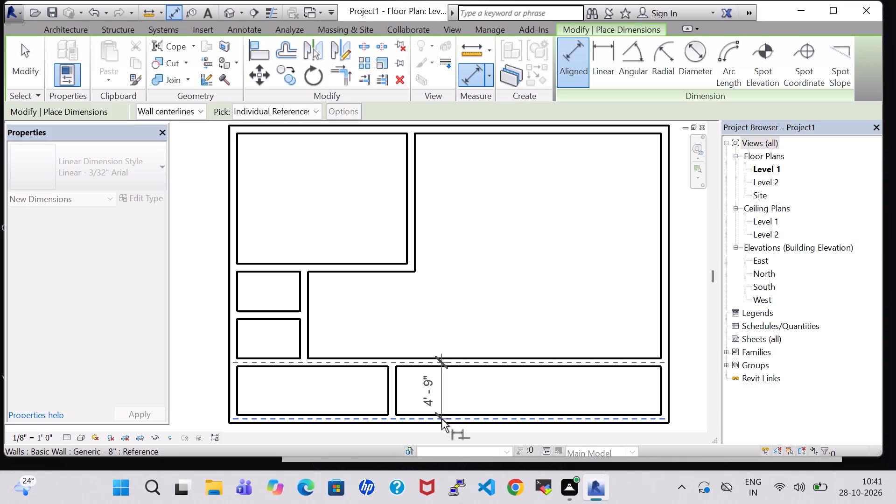
{"action": "key", "text": "Escape"}
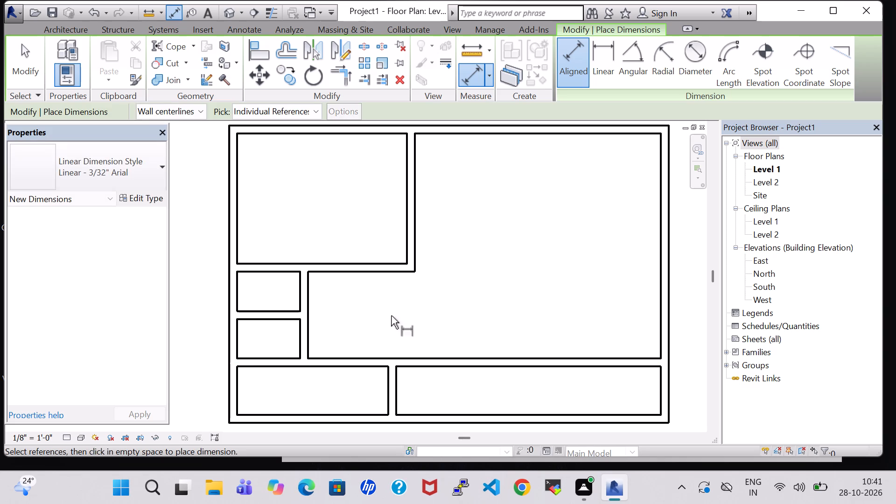
{"action": "left_click", "coordinate": [260, 312]}
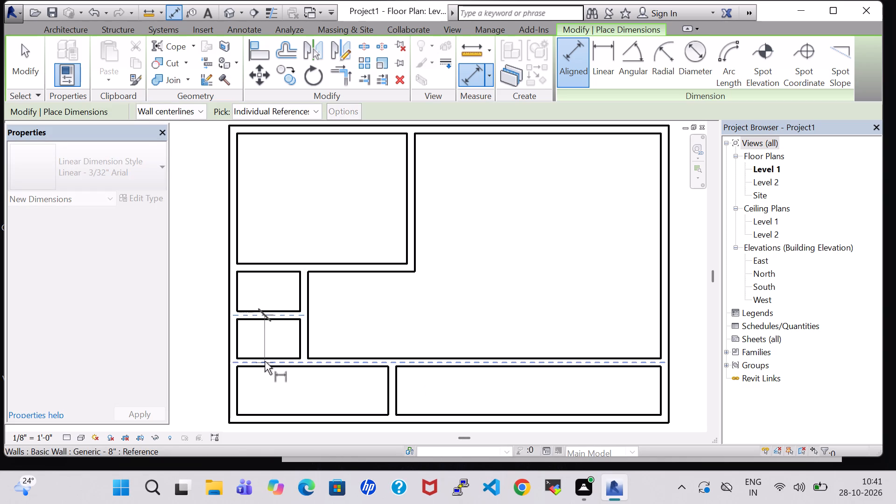
{"action": "left_click", "coordinate": [265, 362]}
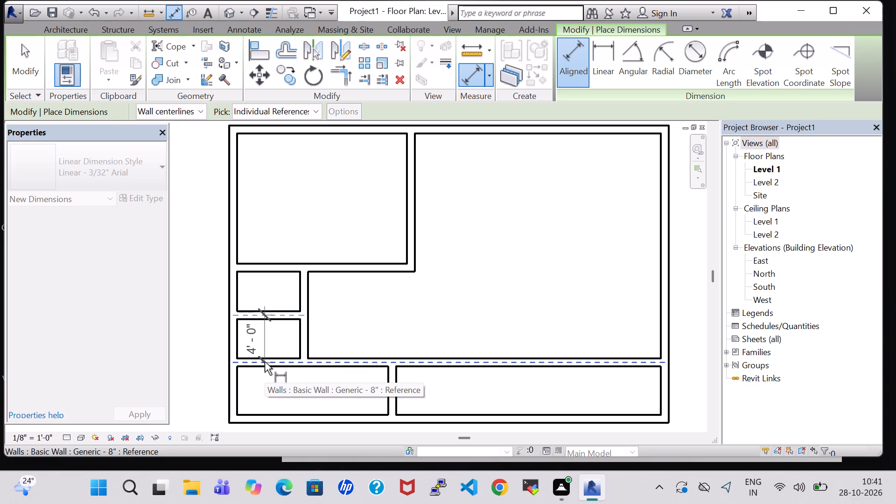
{"action": "key", "text": "Escape"}
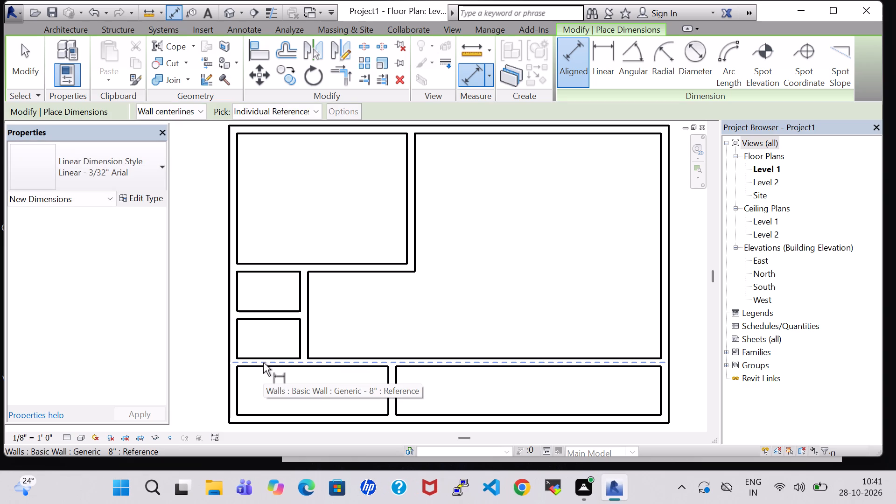
Measure each successive horizontal wall spacing on the left side, from the upper to the lower exterior wall, without placing dimensions.
{"action": "left_click", "coordinate": [280, 130]}
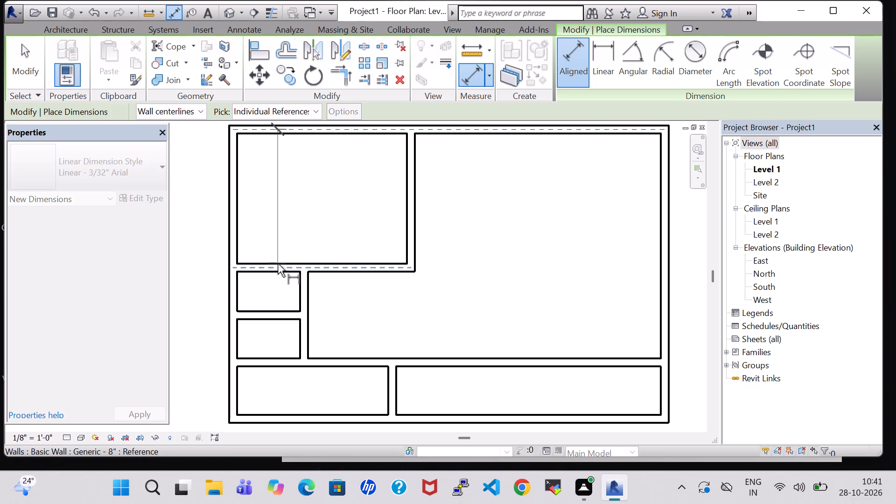
{"action": "left_click", "coordinate": [278, 268]}
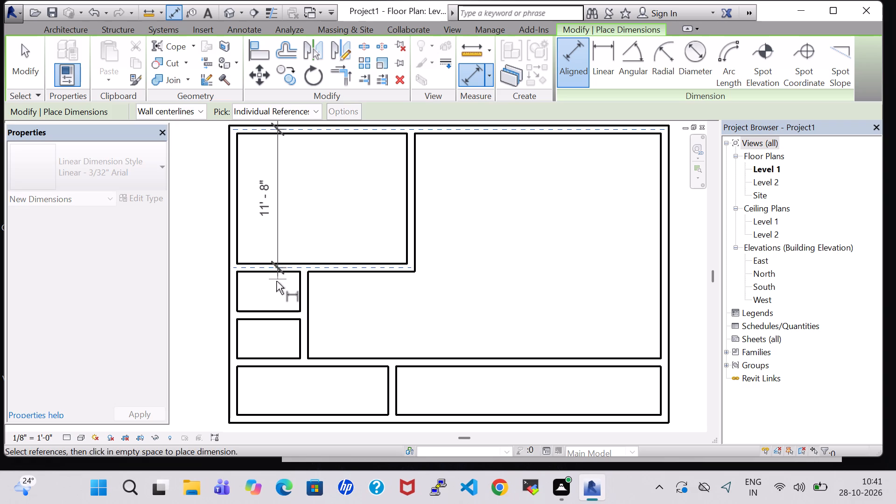
{"action": "key", "text": "Escape"}
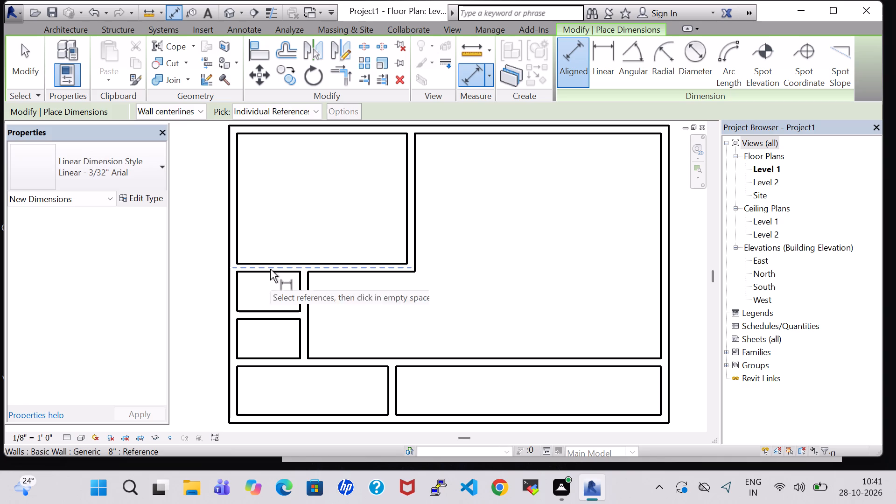
{"action": "left_click", "coordinate": [270, 269]}
{"action": "left_click", "coordinate": [272, 316]}
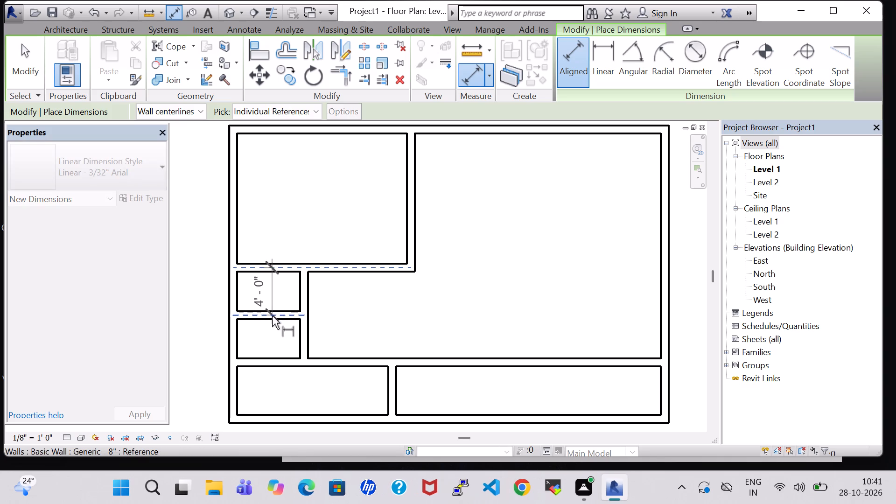
{"action": "key", "text": "Escape"}
{"action": "left_click", "coordinate": [271, 316]}
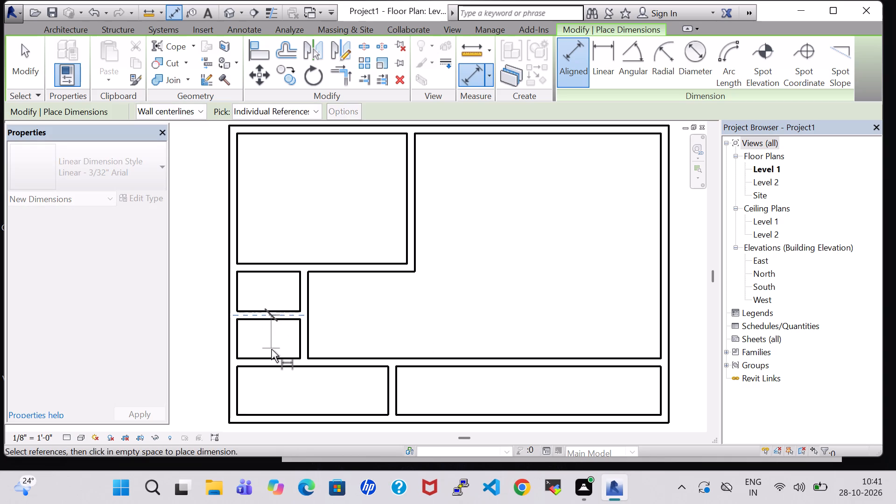
{"action": "left_click", "coordinate": [272, 362]}
{"action": "key", "text": "Escape"}
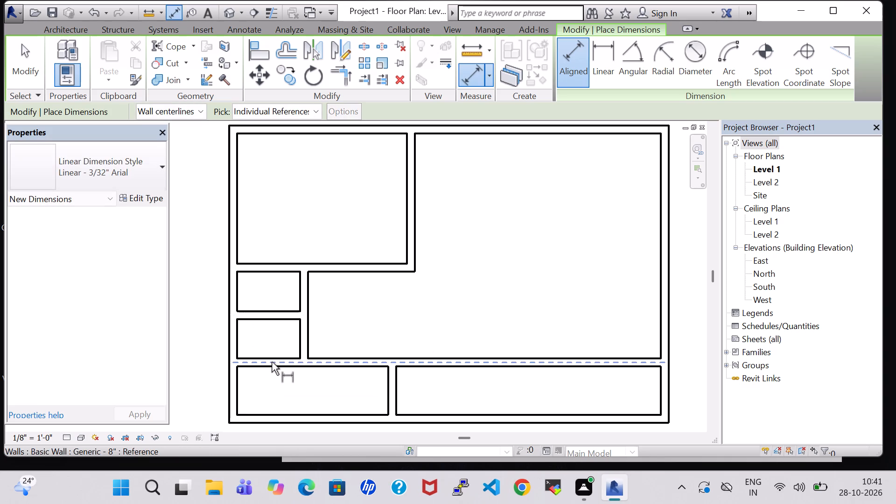
{"action": "left_click", "coordinate": [272, 362]}
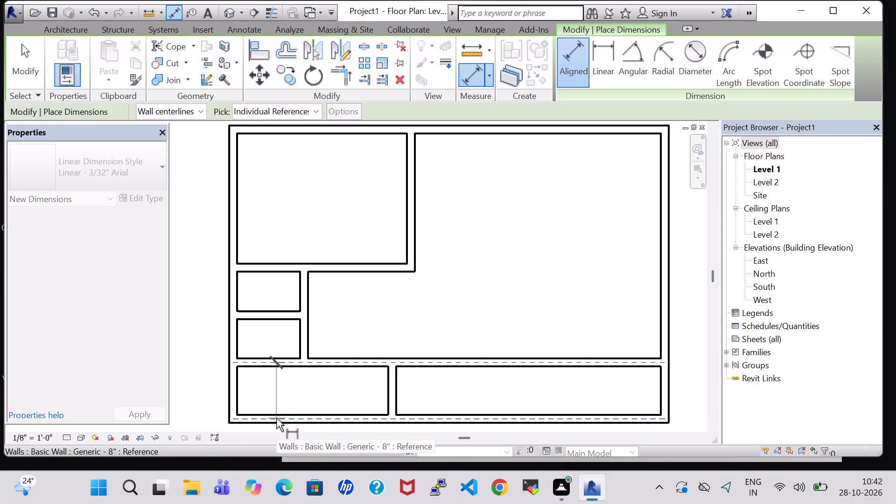
{"action": "left_click", "coordinate": [276, 418]}
{"action": "key", "text": "Escape"}
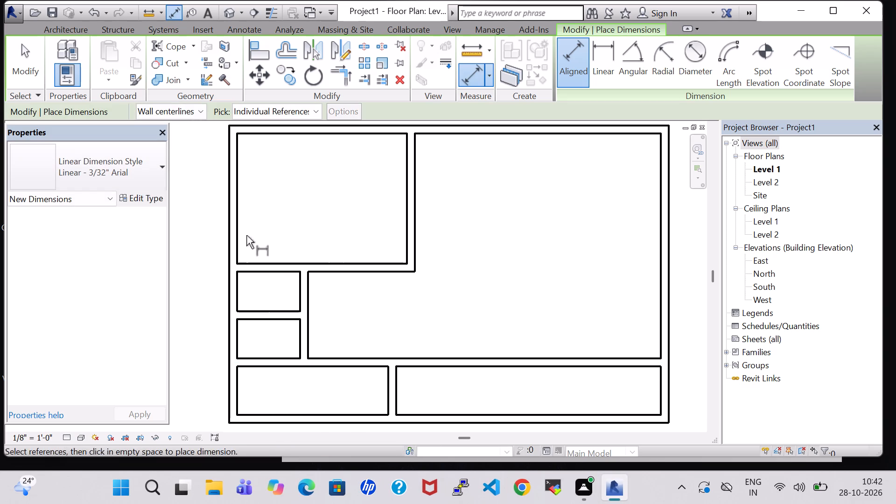
Measure the upper-left room's centreline width between its left and right walls with Aligned Dimension, without placing a dimension.
{"action": "left_click", "coordinate": [233, 202]}
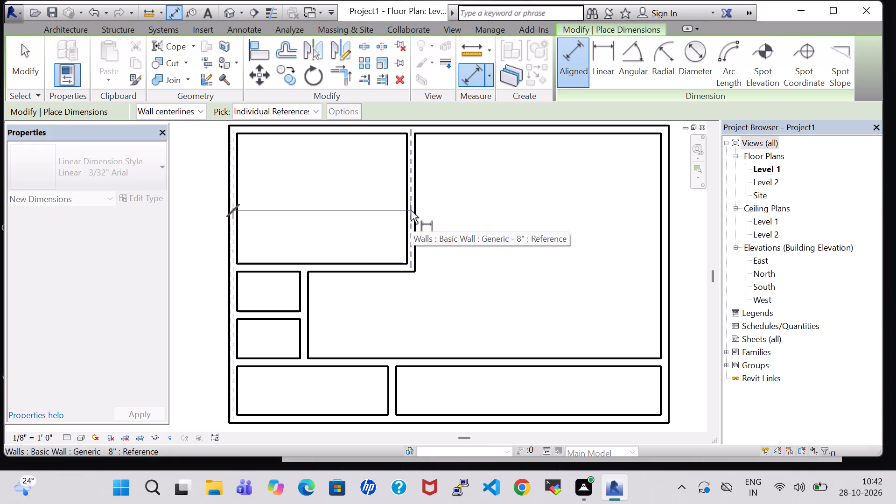
{"action": "left_click", "coordinate": [411, 210]}
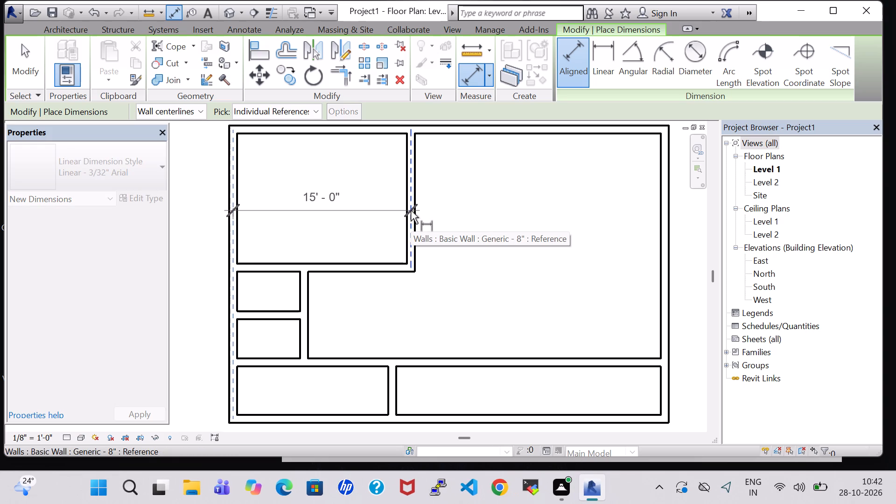
{"action": "key", "text": "Escape"}
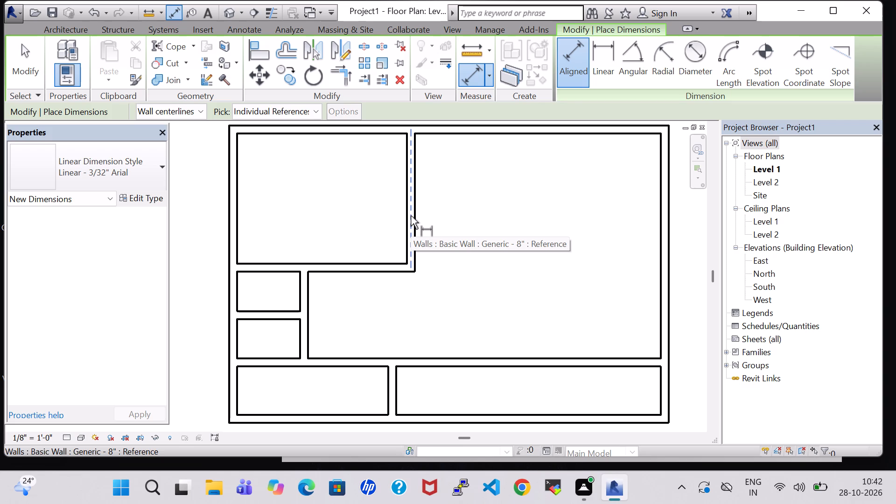
{"action": "left_click", "coordinate": [231, 183]}
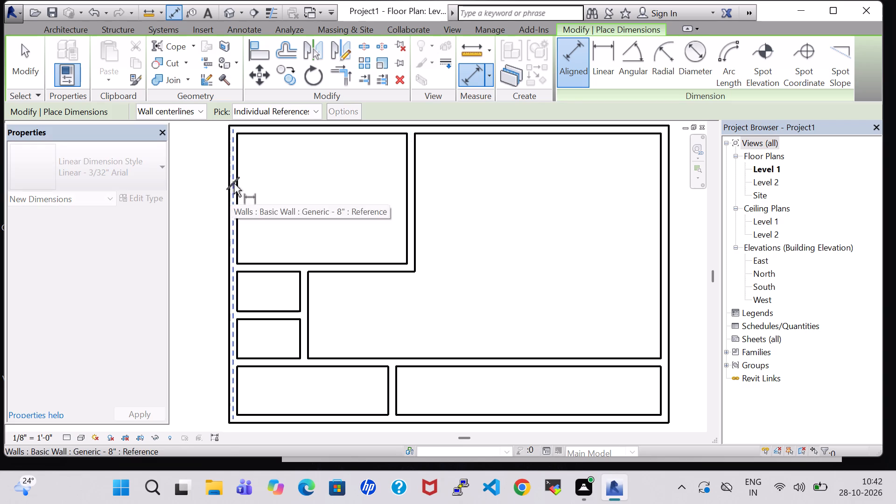
{"action": "left_click", "coordinate": [412, 193]}
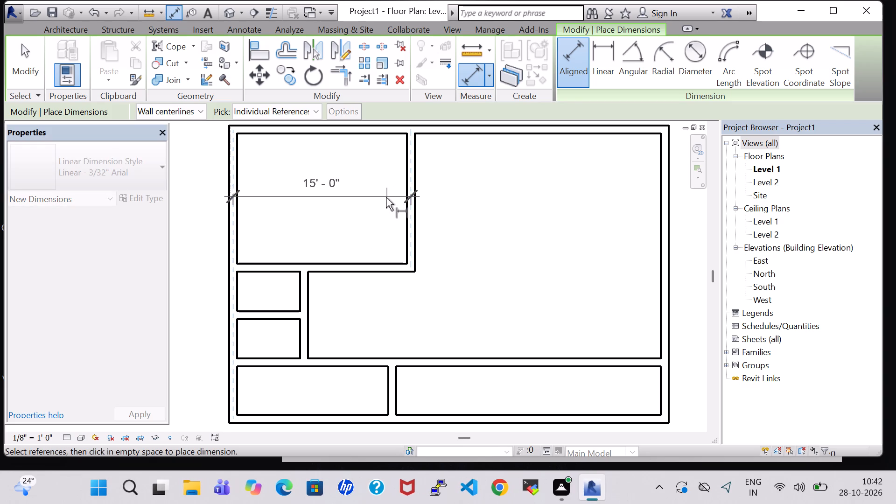
{"action": "key", "text": "Escape"}
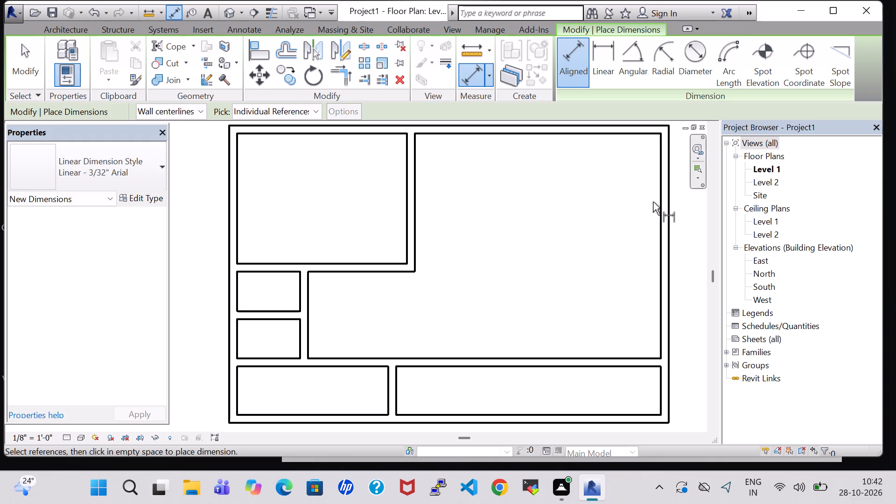
{"action": "key", "text": "Escape"}
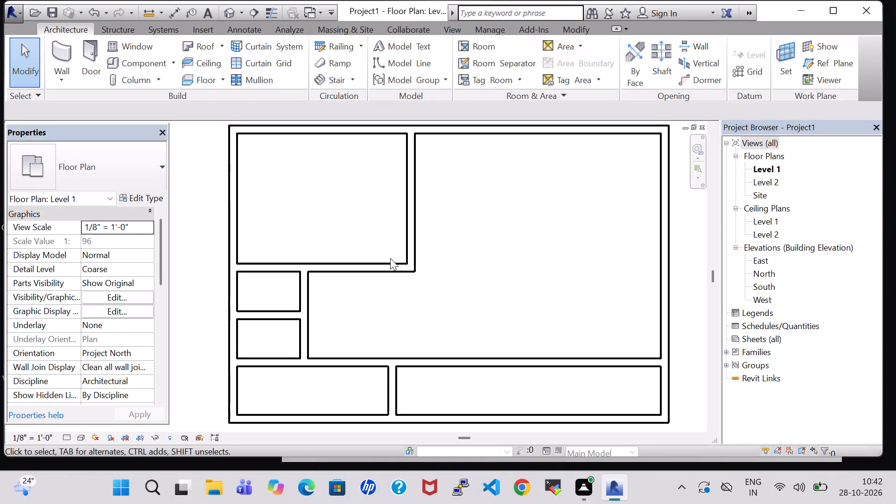
Draw a vertical wall across the bottom strip, 12' right of the upper-left room's right wall, from the lower exterior wall to the strip's upper wall.
{"action": "left_click", "coordinate": [66, 51]}
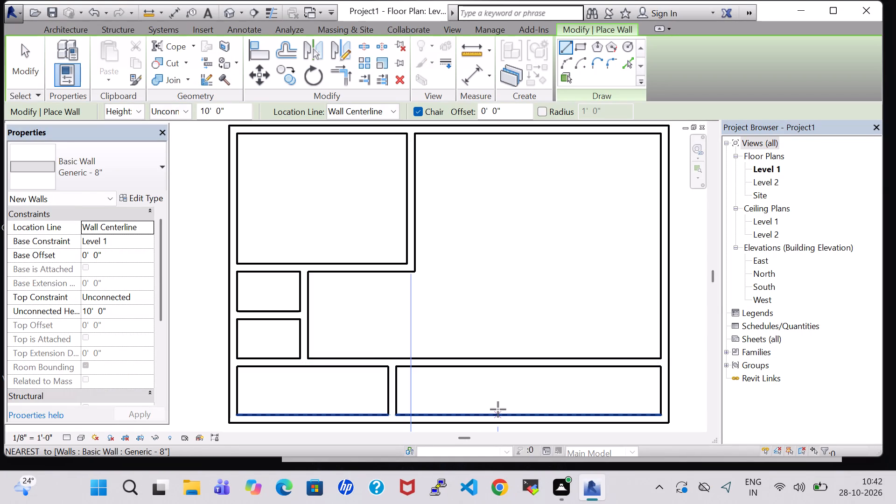
{"action": "scroll", "coordinate": [498, 409], "scroll_direction": "down", "scroll_amount": 1}
{"action": "middle_click_drag", "start_coordinate": [498, 409], "coordinate": [490, 378]}
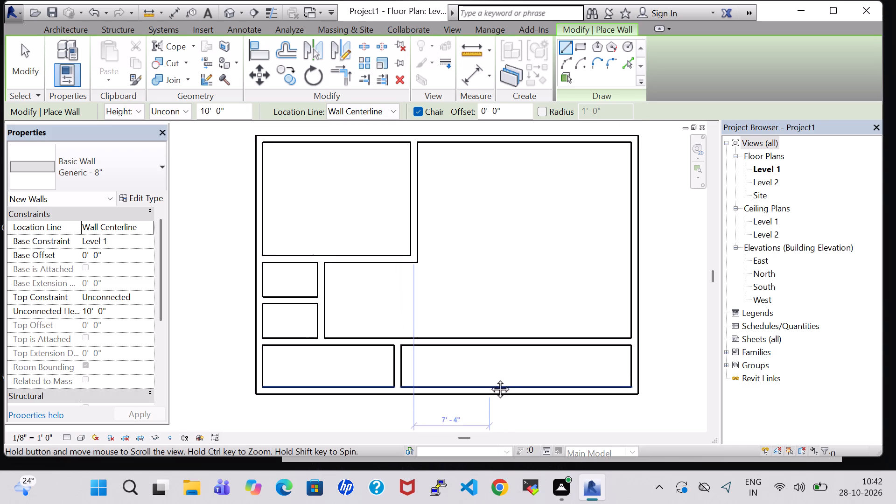
{"action": "middle_click_drag", "start_coordinate": [490, 378], "coordinate": [487, 352]}
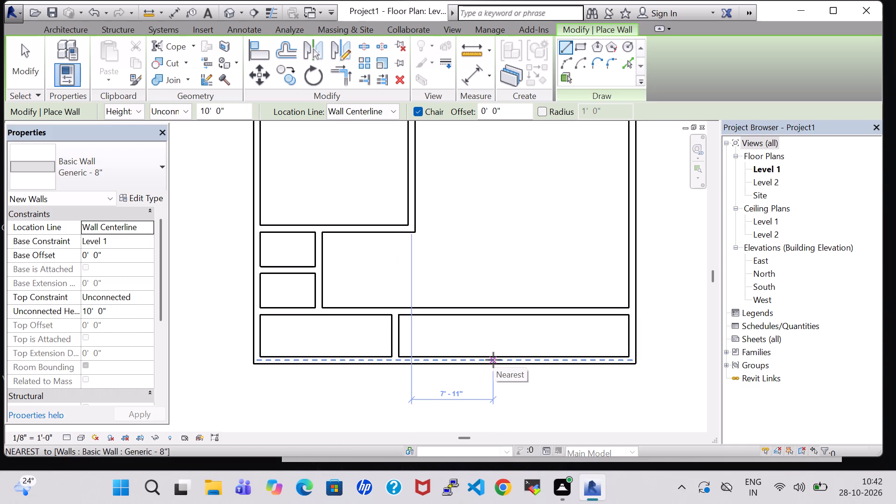
{"action": "type", "text": "12"}
{"action": "key", "text": "apostrophe"}
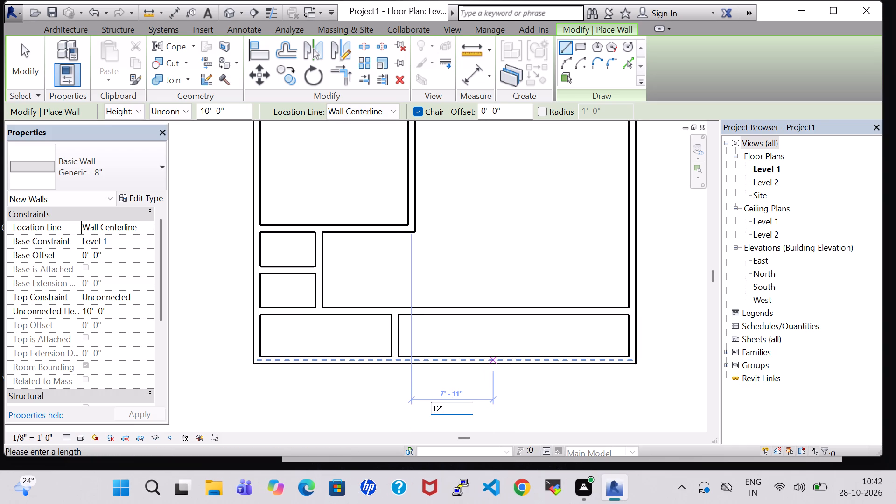
{"action": "key", "text": "Return"}
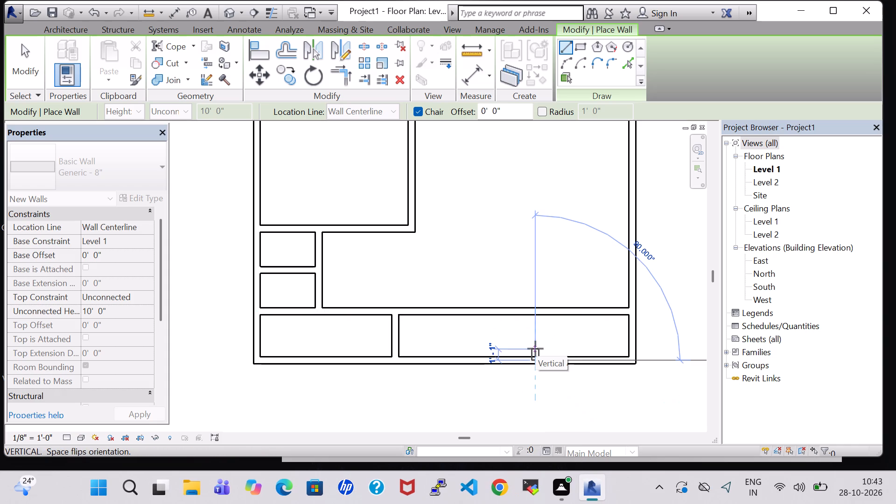
{"action": "left_click", "coordinate": [534, 308]}
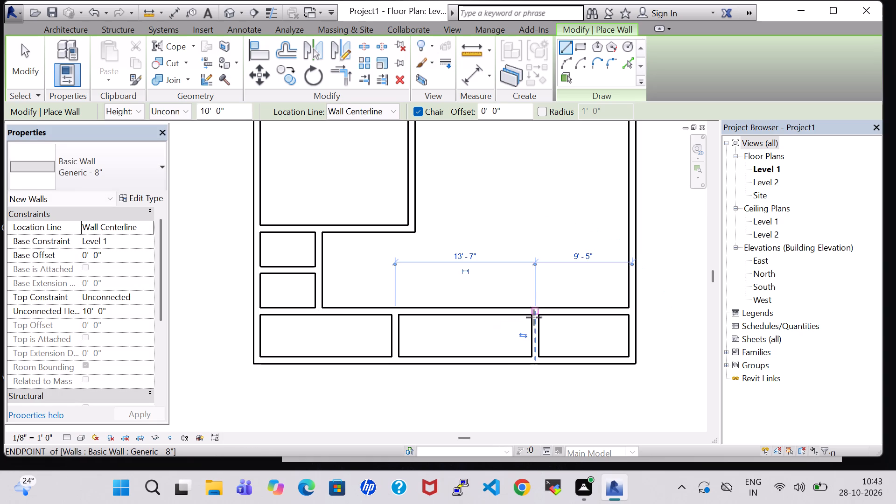
{"action": "key", "text": "Escape"}
{"action": "key", "text": "Escape"}
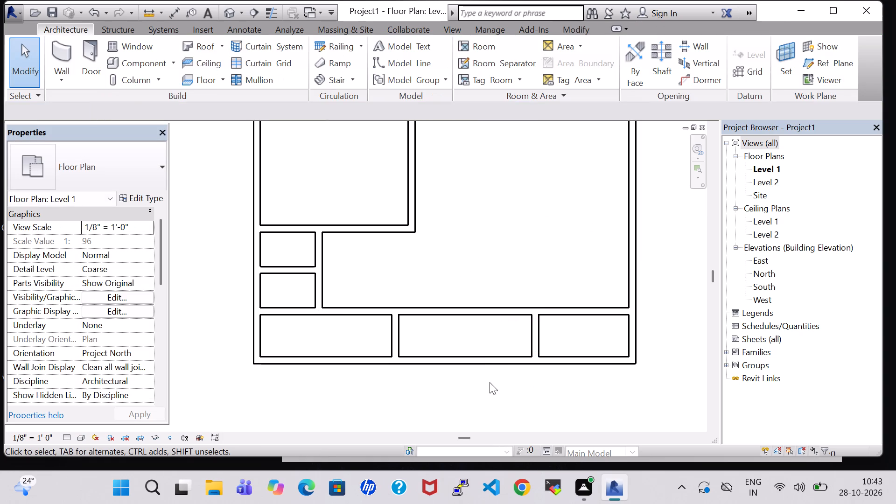
Draw a horizontal wall starting on the right exterior wall, 12' below the upper exterior wall, to near the upper-left room's lower-right corner.
{"action": "scroll", "coordinate": [436, 385], "scroll_direction": "down", "scroll_amount": 2}
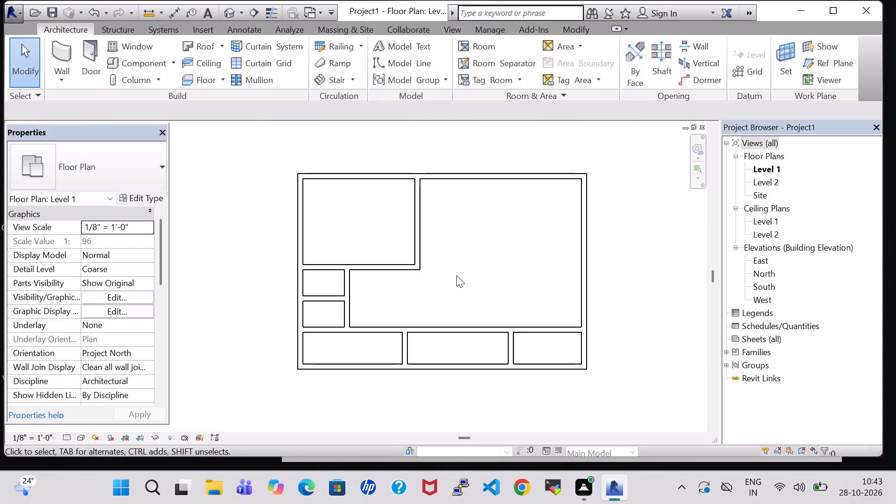
{"action": "left_click", "coordinate": [56, 44]}
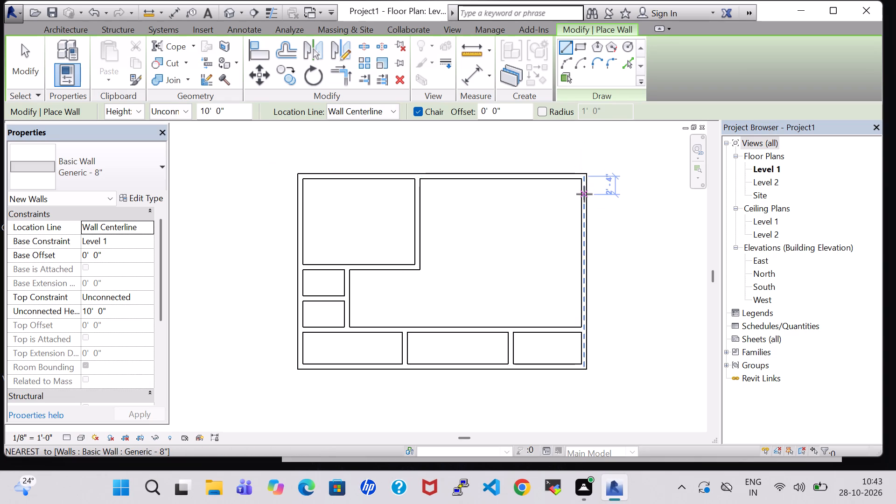
{"action": "type", "text": "12"}
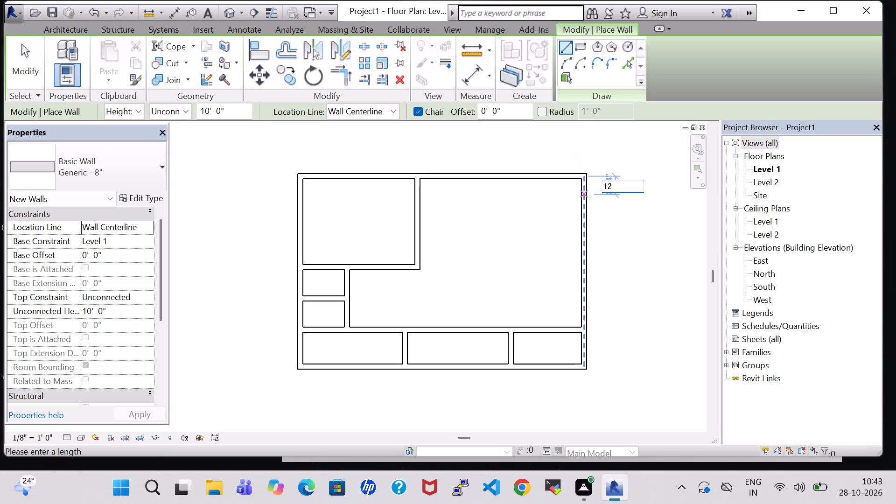
{"action": "key", "text": "apostrophe"}
{"action": "key", "text": "Return"}
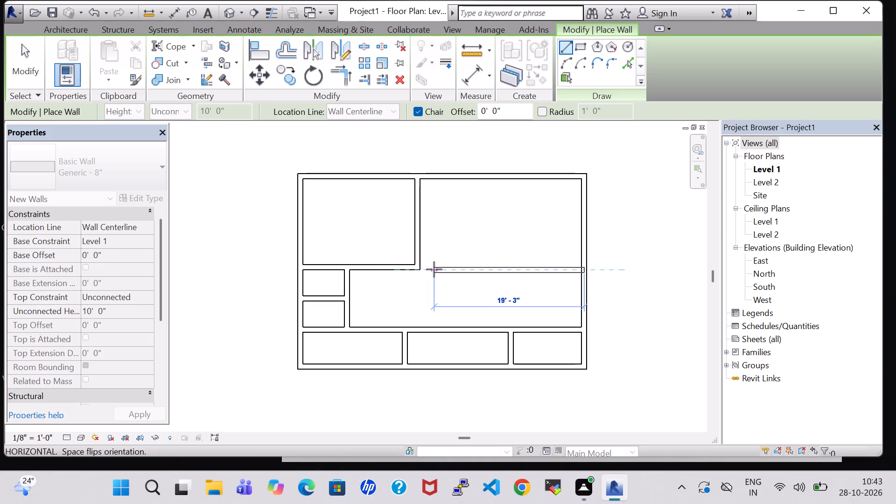
{"action": "left_click", "coordinate": [422, 267]}
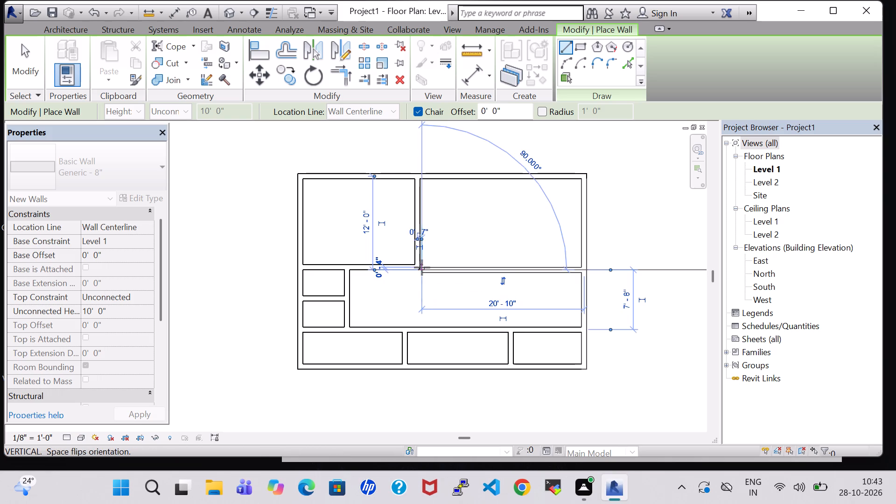
{"action": "key", "text": "Escape"}
{"action": "key", "text": "Escape"}
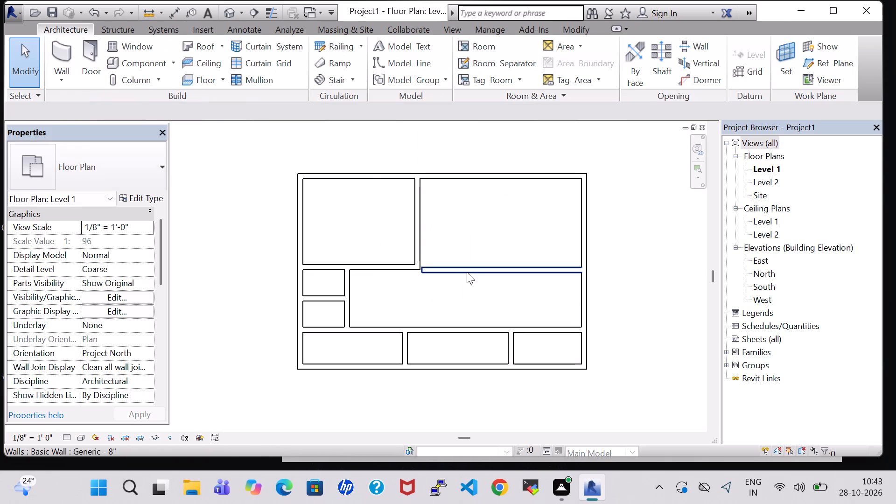
Nudge the new horizontal wall up in line with the upper-left room's lower wall and extend its left end to meet that room's corner.
{"action": "left_click", "coordinate": [467, 272]}
{"action": "key", "text": "Up"}
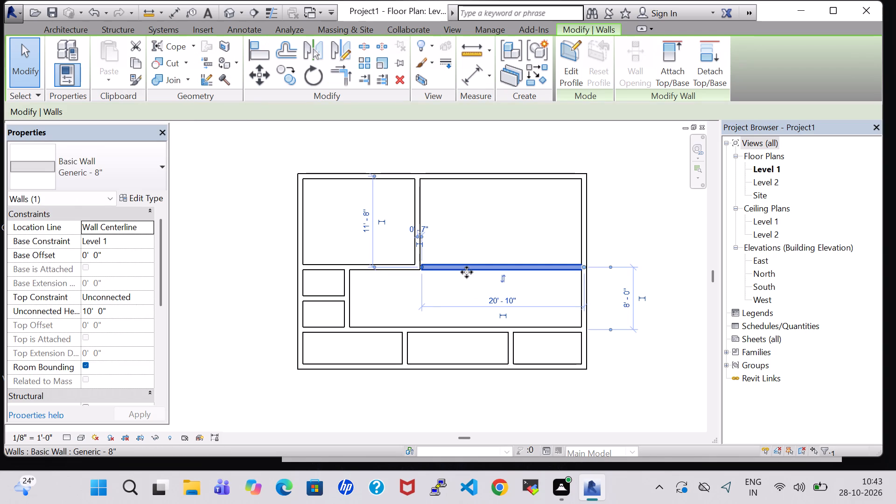
{"action": "key", "text": "Up"}
{"action": "key", "text": "Down"}
{"action": "left_click", "coordinate": [469, 247]}
{"action": "left_click", "coordinate": [425, 266]}
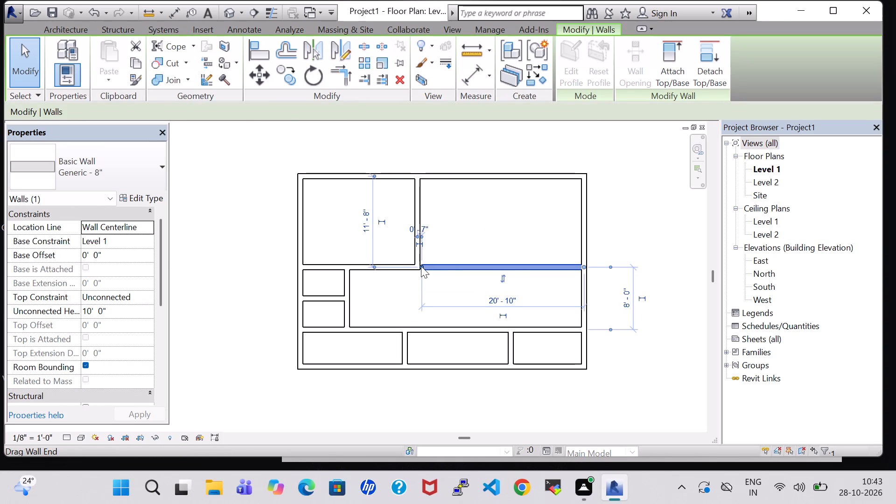
{"action": "left_click_drag", "start_coordinate": [421, 266], "coordinate": [415, 266]}
{"action": "left_click", "coordinate": [499, 245]}
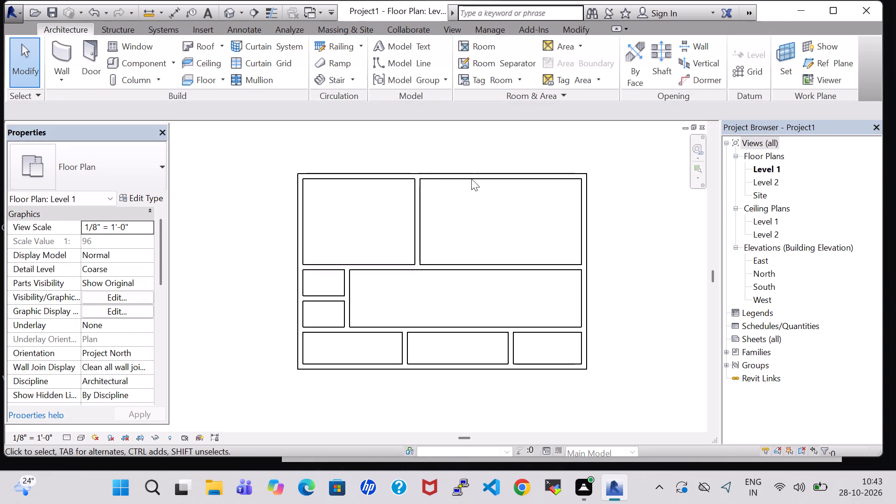
Measure the centreline depths of the upper-right and upper-left rooms with Aligned Dimension, without placing dimensions.
{"action": "key", "text": "d"}
{"action": "key", "text": "i"}
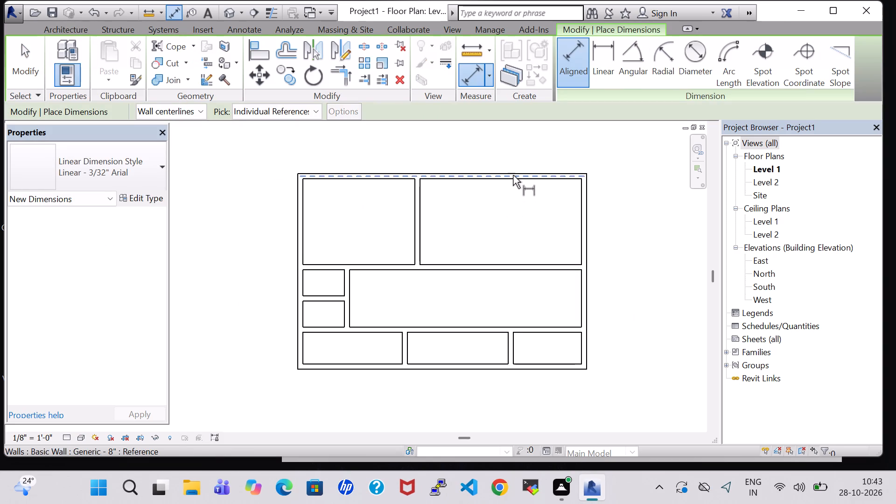
{"action": "left_click", "coordinate": [513, 175]}
{"action": "left_click", "coordinate": [512, 268]}
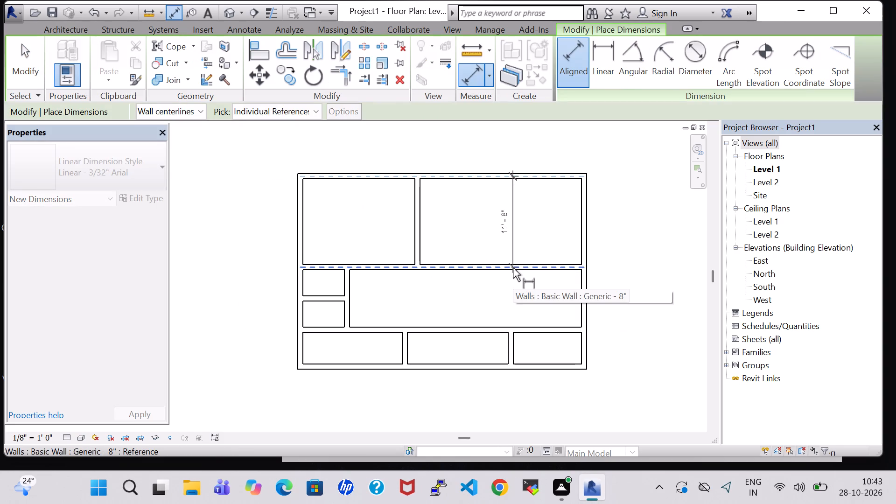
{"action": "key", "text": "Escape"}
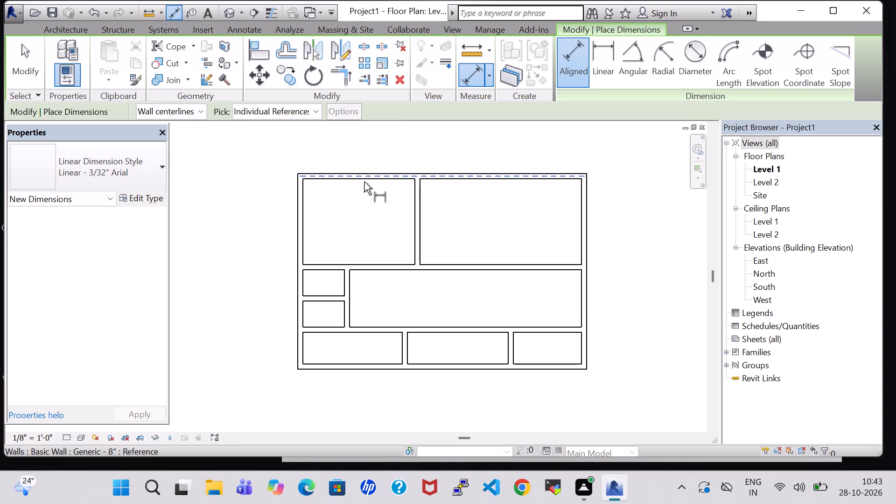
{"action": "left_click", "coordinate": [363, 175]}
{"action": "left_click", "coordinate": [365, 265]}
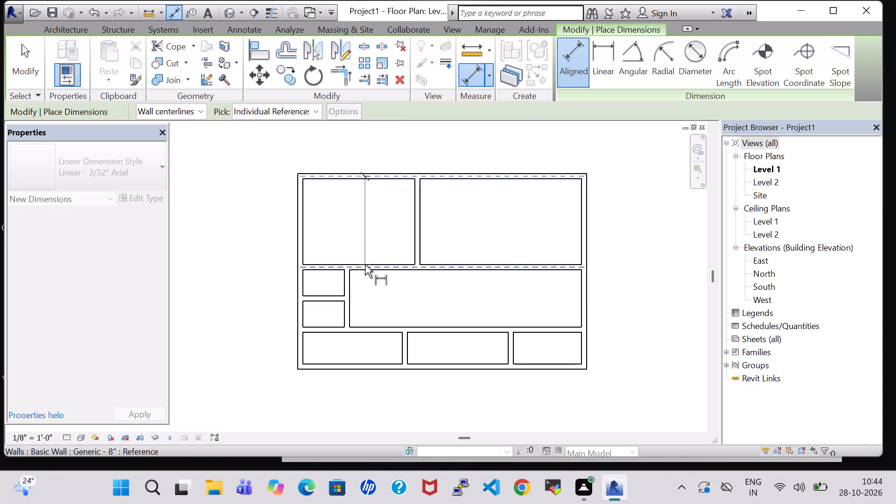
{"action": "key", "text": "Escape"}
{"action": "key", "text": "Escape"}
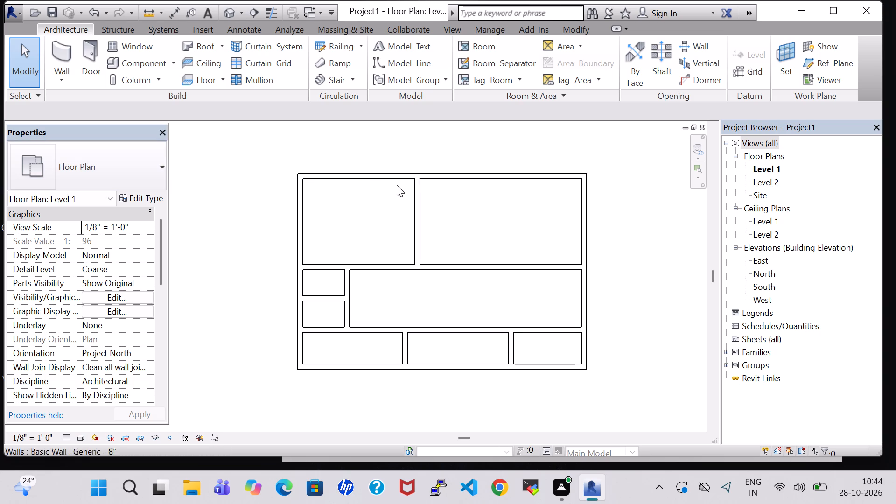
Divide the upper-right room with a vertical wall 12' from the right exterior wall, from the upper exterior wall to the horizontal wall below.
{"action": "left_click", "coordinate": [54, 54]}
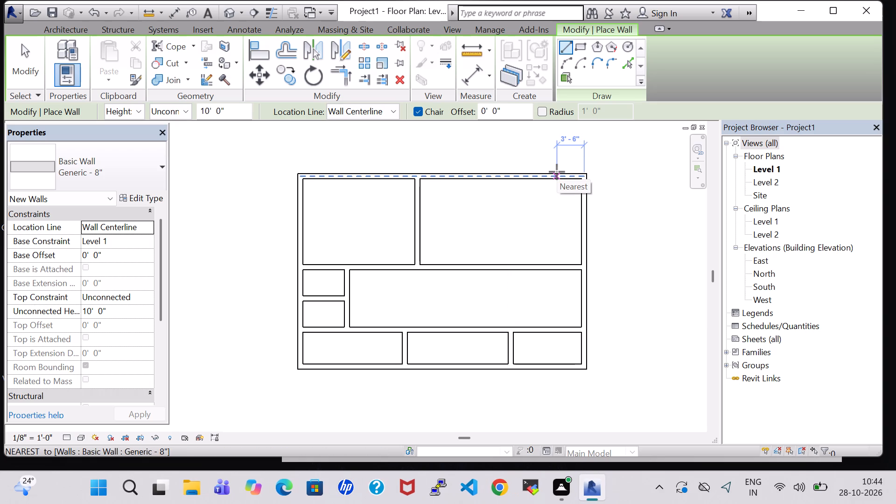
{"action": "type", "text": "12"}
{"action": "key", "text": "apostrophe"}
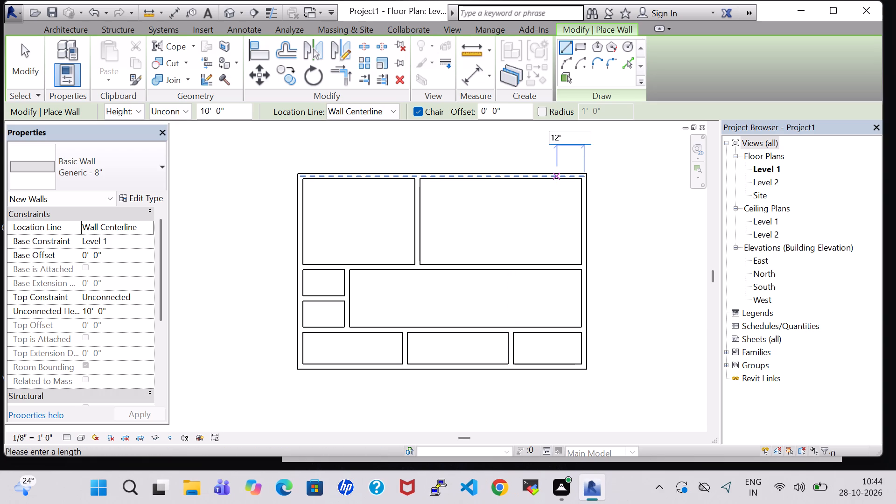
{"action": "key", "text": "Return"}
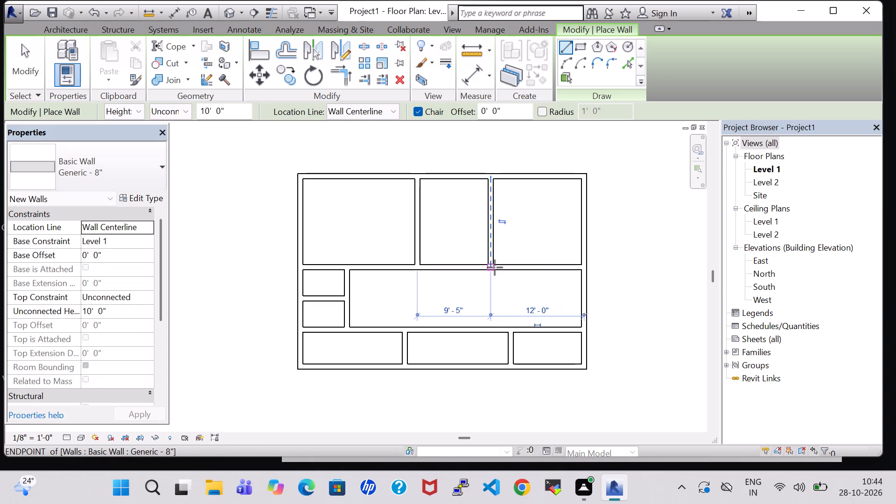
{"action": "key", "text": "Escape"}
{"action": "key", "text": "Escape"}
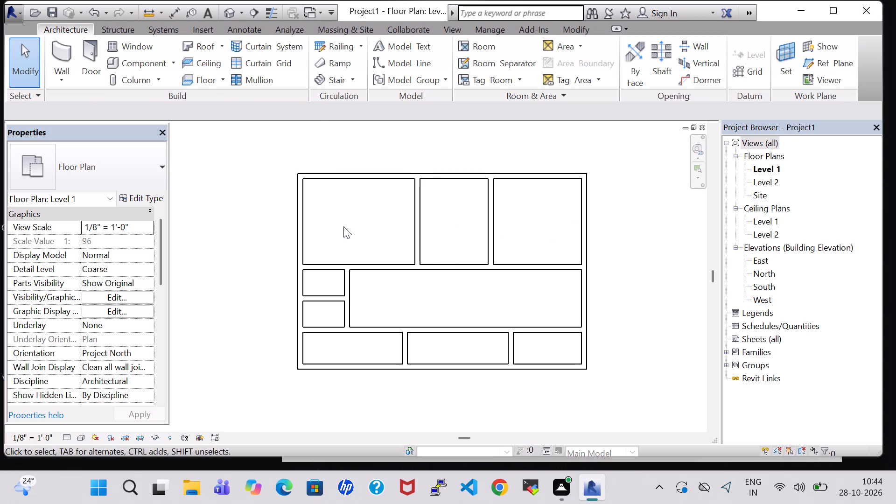
Measure the centreline widths of the upper-left and upper-right rooms with Aligned Dimension, without placing dimensions.
{"action": "type", "text": "DI"}
{"action": "left_click", "coordinate": [301, 229]}
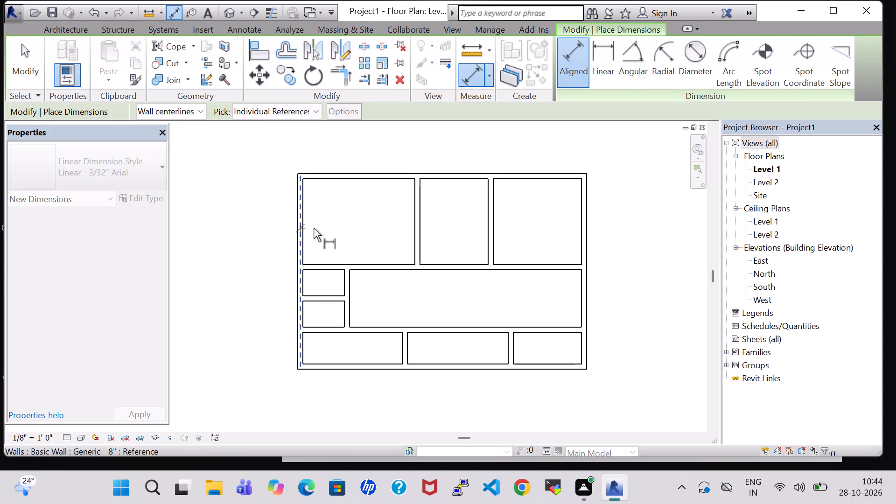
{"action": "left_click", "coordinate": [418, 229]}
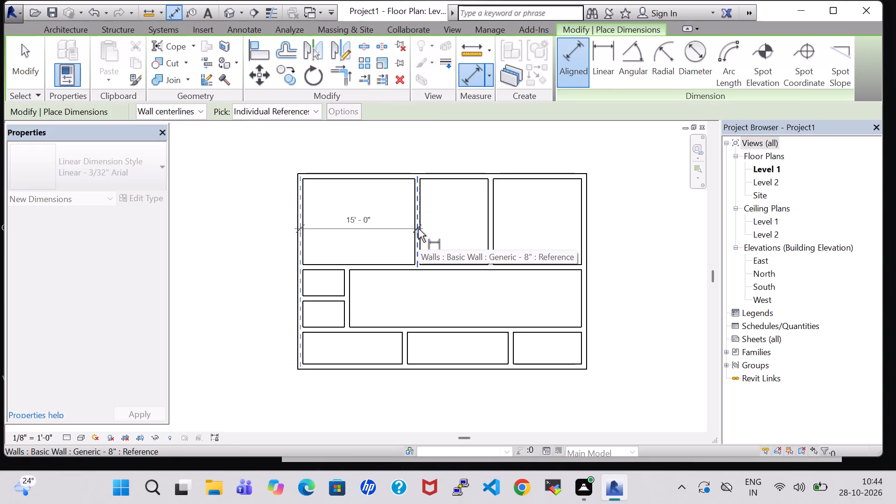
{"action": "key", "text": "Escape"}
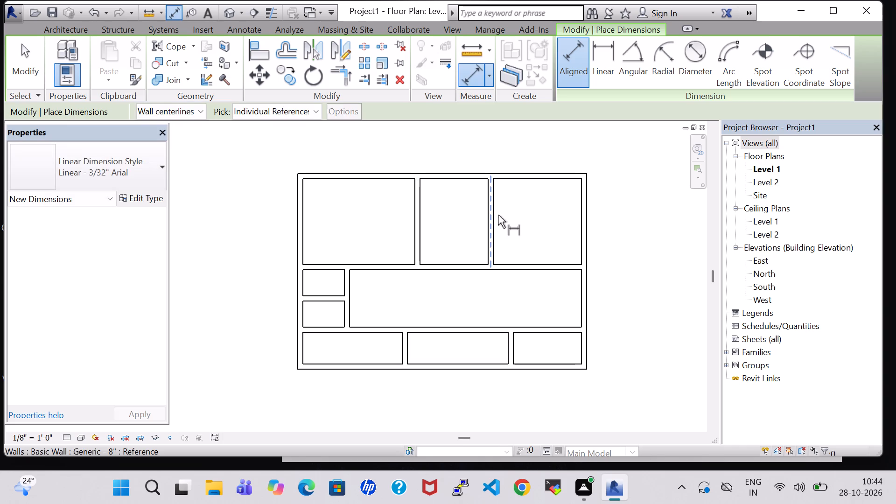
{"action": "left_click", "coordinate": [492, 215]}
{"action": "left_click", "coordinate": [581, 218]}
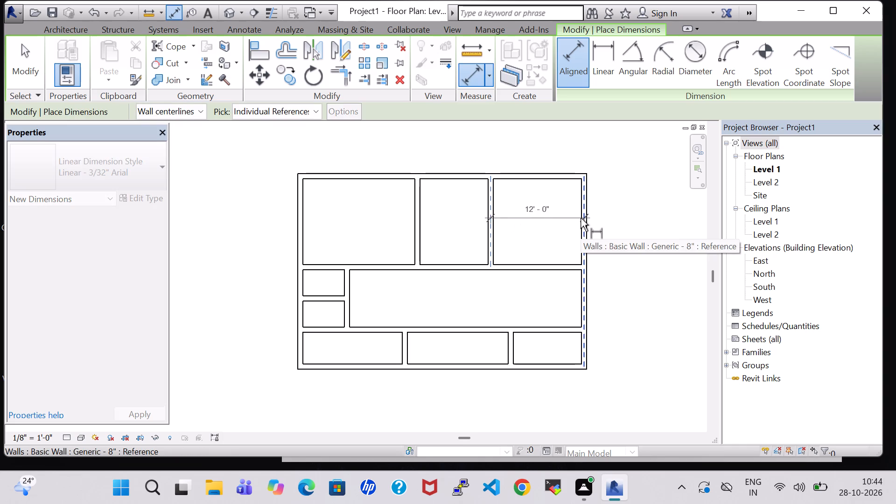
{"action": "key", "text": "Escape"}
{"action": "key", "text": "Escape"}
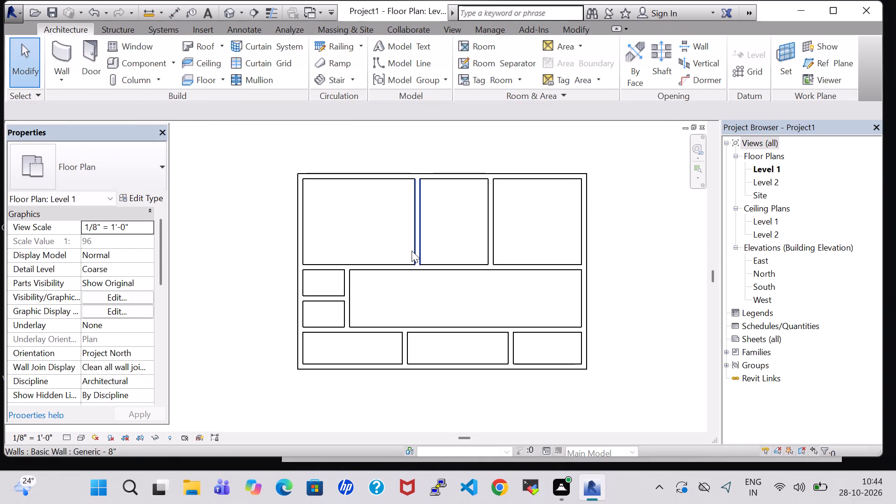
Duplicate the type of the wall between the upper-left and upper-middle rooms as a new wall type named INNER 6".
{"action": "left_click", "coordinate": [416, 213]}
{"action": "left_click", "coordinate": [148, 201]}
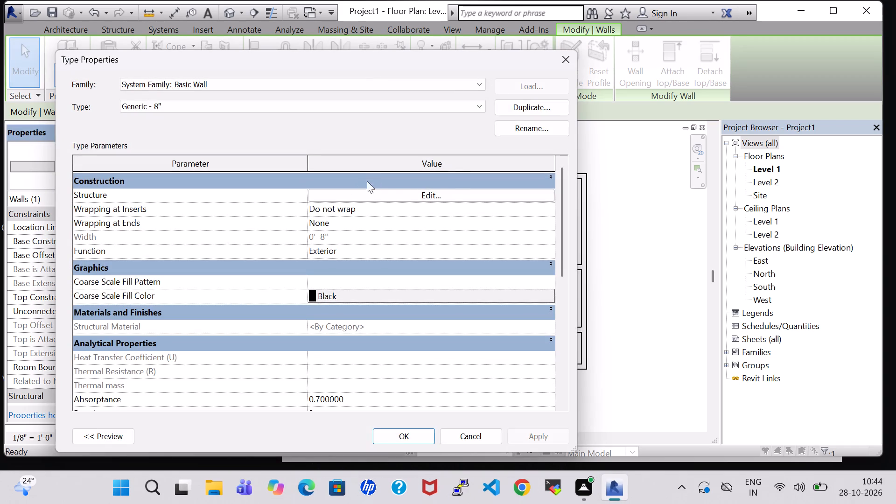
{"action": "left_click", "coordinate": [512, 106]}
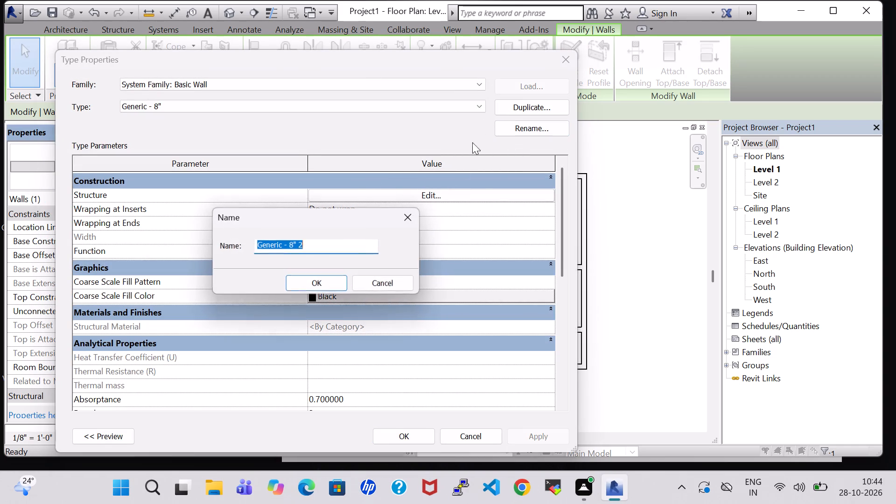
{"action": "left_click", "coordinate": [306, 245]}
{"action": "key", "text": "BackSpace"}
{"action": "key", "text": "BackSpace"}
{"action": "key", "text": "BackSpace"}
{"action": "key", "text": "BackSpace"}
{"action": "key", "text": "BackSpace"}
{"action": "key", "text": "BackSpace"}
{"action": "key", "text": "BackSpace"}
{"action": "key", "text": "BackSpace"}
{"action": "key", "text": "BackSpace"}
{"action": "key", "text": "BackSpace"}
{"action": "key", "text": "BackSpace"}
{"action": "key", "text": "BackSpace"}
{"action": "key", "text": "BackSpace"}
{"action": "key", "text": "BackSpace"}
{"action": "key", "text": "BackSpace"}
{"action": "key", "text": "BackSpace"}
{"action": "key", "text": "BackSpace"}
{"action": "key", "text": "BackSpace"}
{"action": "key", "text": "BackSpace"}
{"action": "key", "text": "BackSpace"}
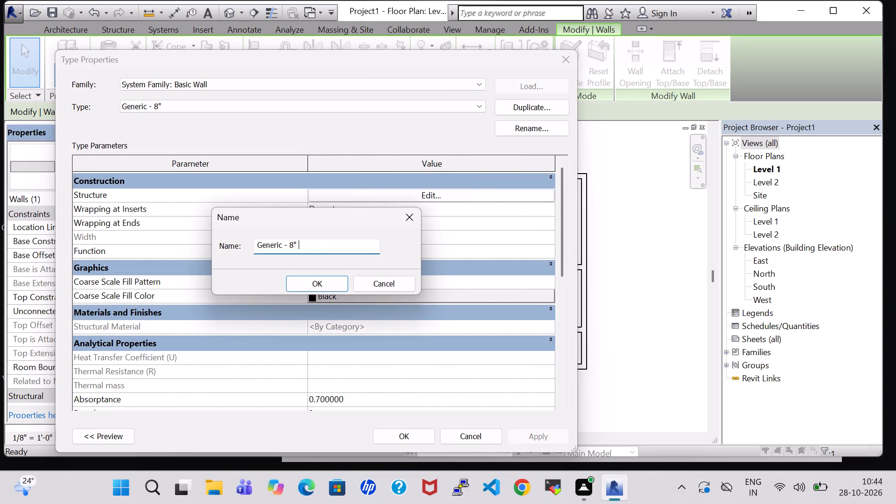
{"action": "type", "text": "INNER"}
{"action": "key", "text": "space"}
{"action": "key", "text": "6"}
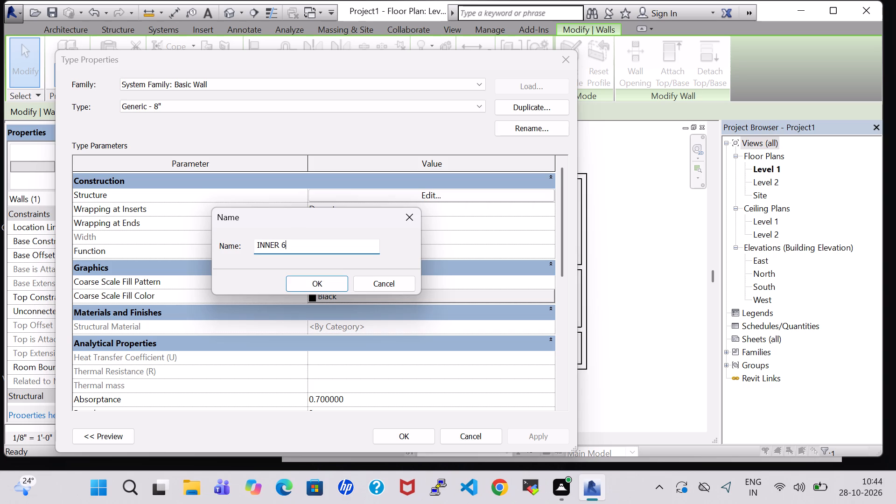
{"action": "key", "text": "shift+quotedbl"}
{"action": "left_click", "coordinate": [312, 281]}
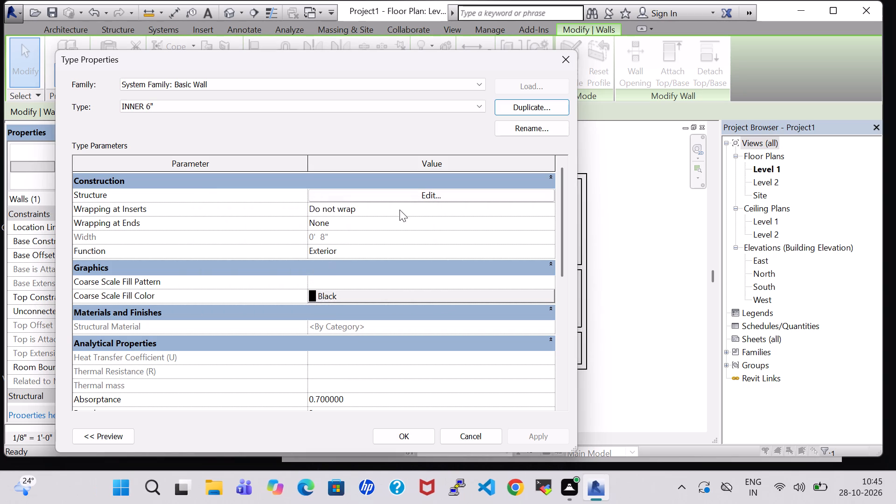
Set the INNER 6" type's structure layer thickness to 6" and apply it to the selected wall.
{"action": "left_click", "coordinate": [423, 194]}
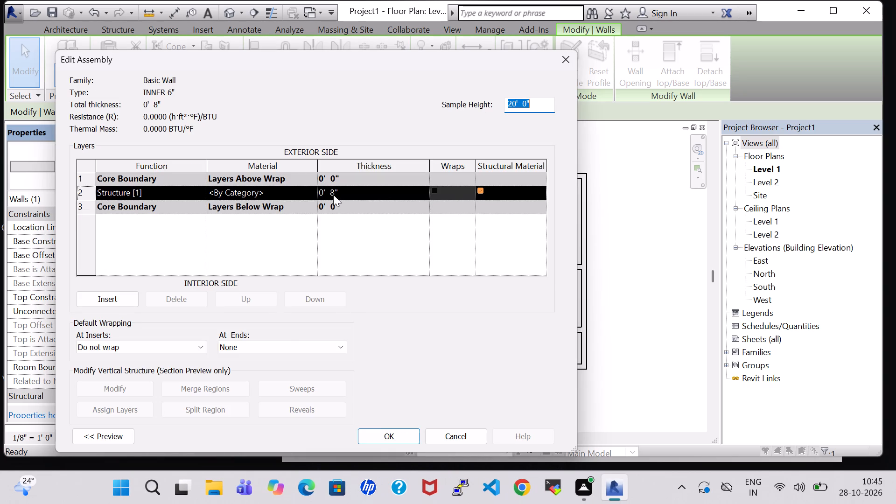
{"action": "left_click", "coordinate": [333, 195]}
{"action": "left_click", "coordinate": [333, 195]}
{"action": "key", "text": "BackSpace"}
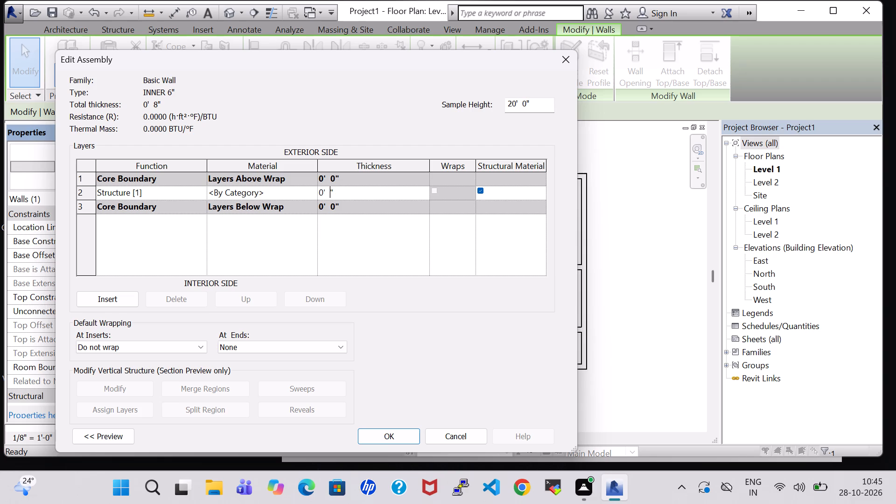
{"action": "key", "text": "6"}
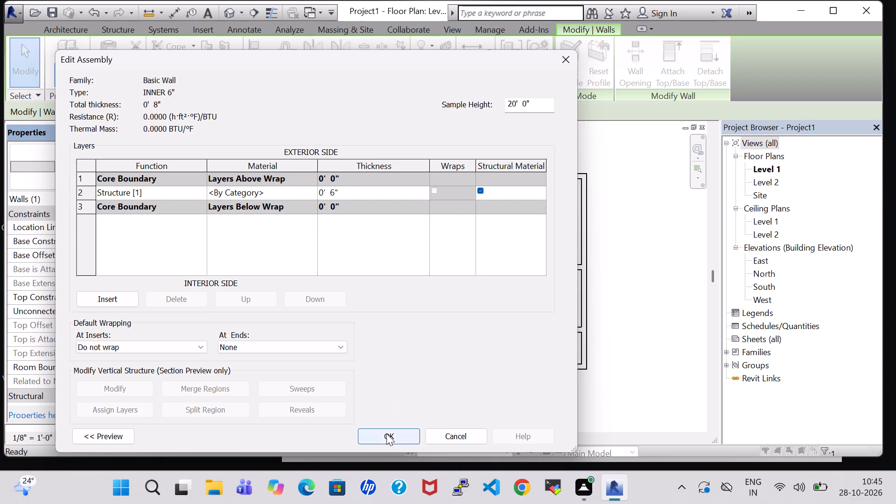
{"action": "left_click", "coordinate": [386, 434]}
{"action": "left_click", "coordinate": [387, 434]}
{"action": "left_click", "coordinate": [671, 317]}
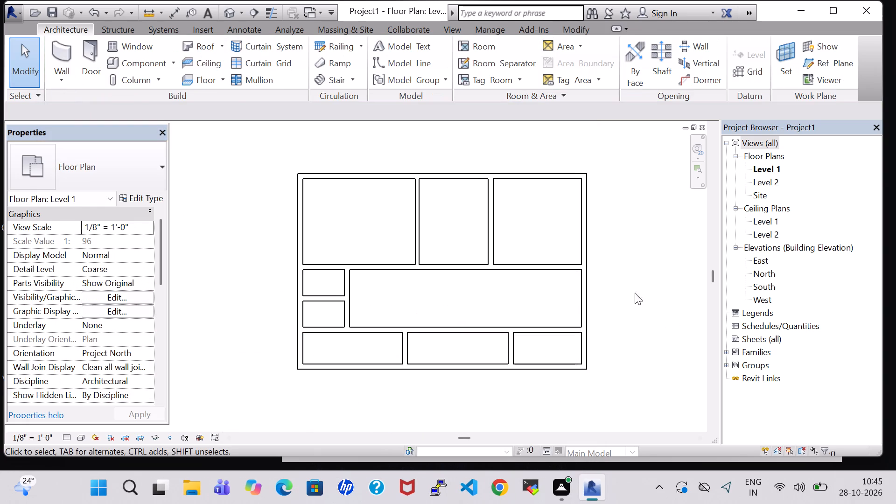
Change the wall between the upper-middle and upper-right rooms and the long horizontal wall below the upper rooms to INNER 6".
{"action": "left_click", "coordinate": [490, 216]}
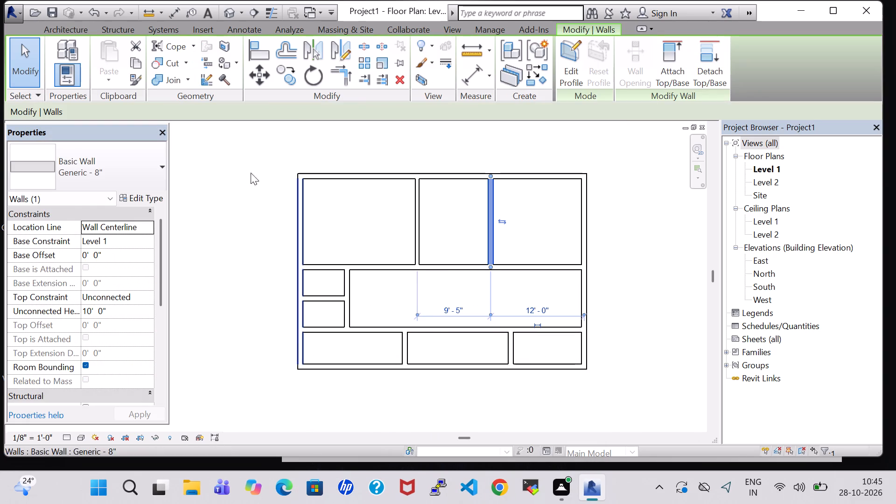
{"action": "left_click", "coordinate": [146, 166]}
{"action": "left_click", "coordinate": [132, 489]}
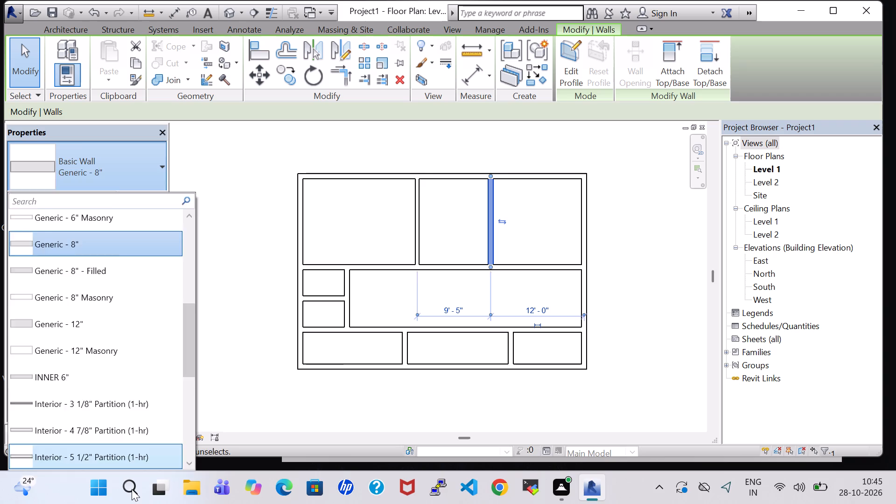
{"action": "left_click", "coordinate": [361, 264]}
{"action": "left_click", "coordinate": [112, 163]}
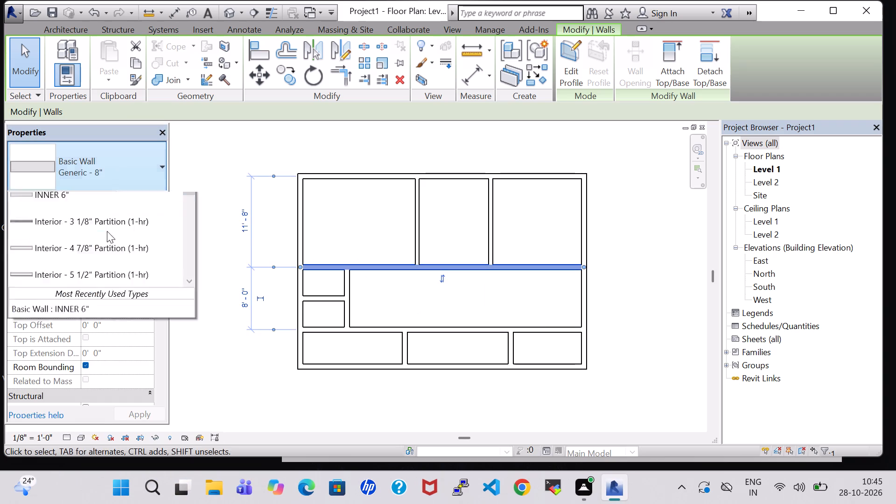
{"action": "left_click", "coordinate": [109, 486]}
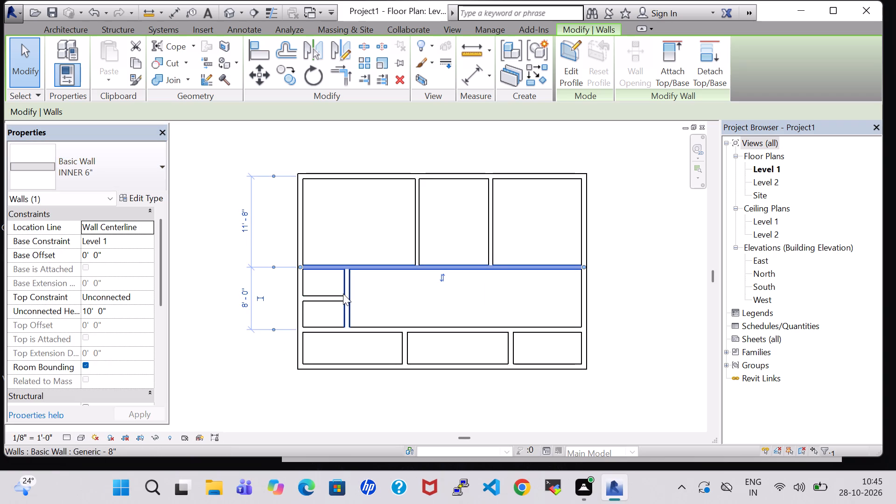
Change the vertical wall bounding the two small left rooms and the horizontal wall between them to INNER 6".
{"action": "left_click", "coordinate": [347, 289]}
{"action": "left_click", "coordinate": [109, 178]}
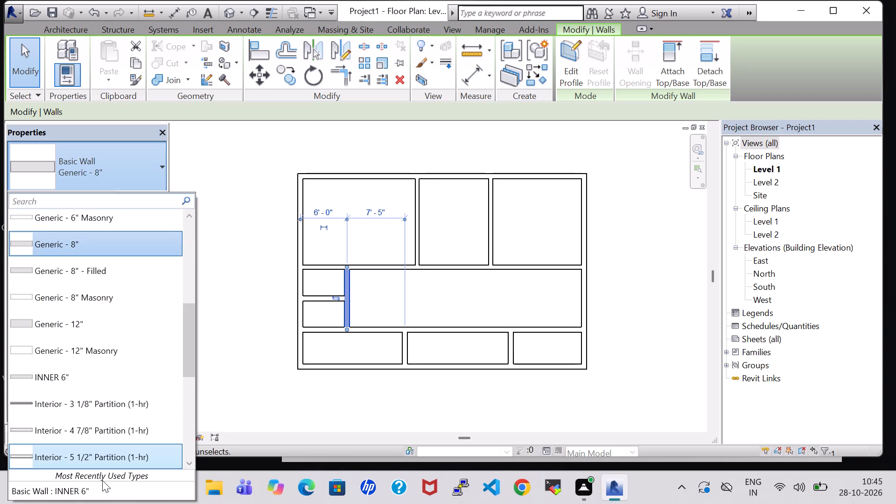
{"action": "left_click", "coordinate": [102, 489]}
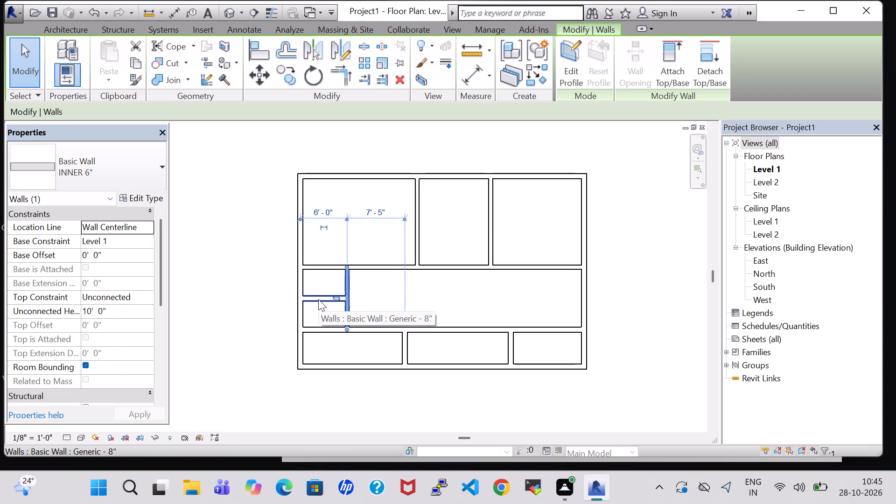
{"action": "left_click", "coordinate": [318, 299]}
{"action": "left_click", "coordinate": [107, 175]}
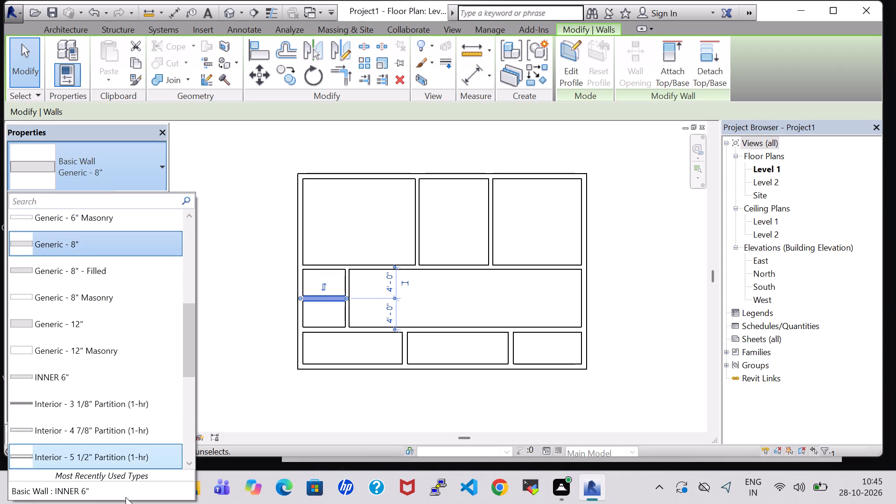
{"action": "left_click", "coordinate": [118, 495]}
Change the lower long horizontal wall and the two vertical partitions between the three bottom rooms to INNER 6".
{"action": "left_click", "coordinate": [363, 264]}
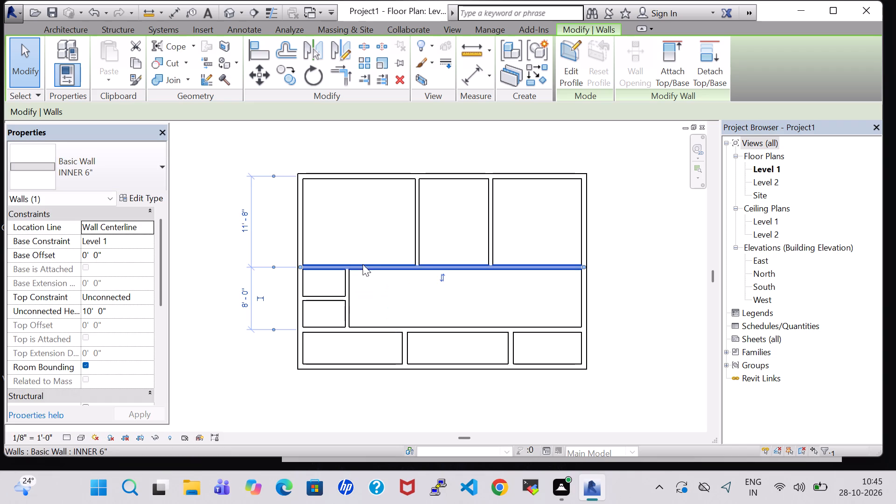
{"action": "left_click", "coordinate": [374, 327]}
{"action": "left_click", "coordinate": [112, 157]}
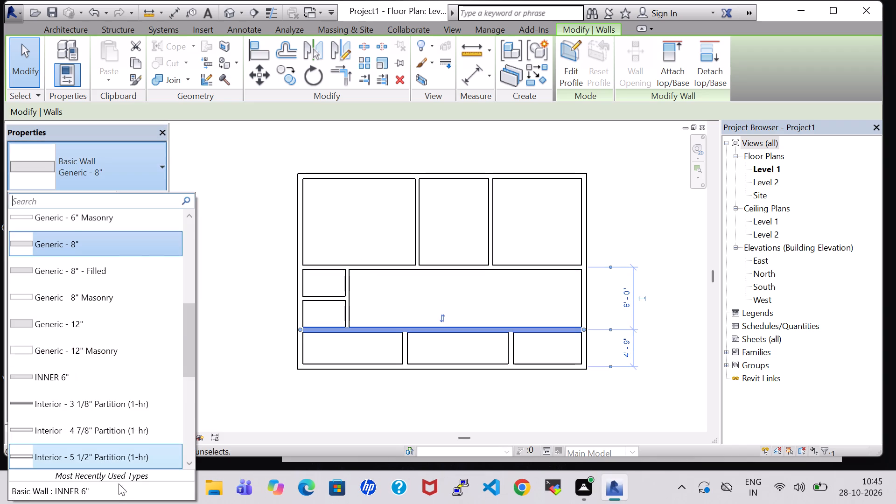
{"action": "left_click", "coordinate": [105, 493]}
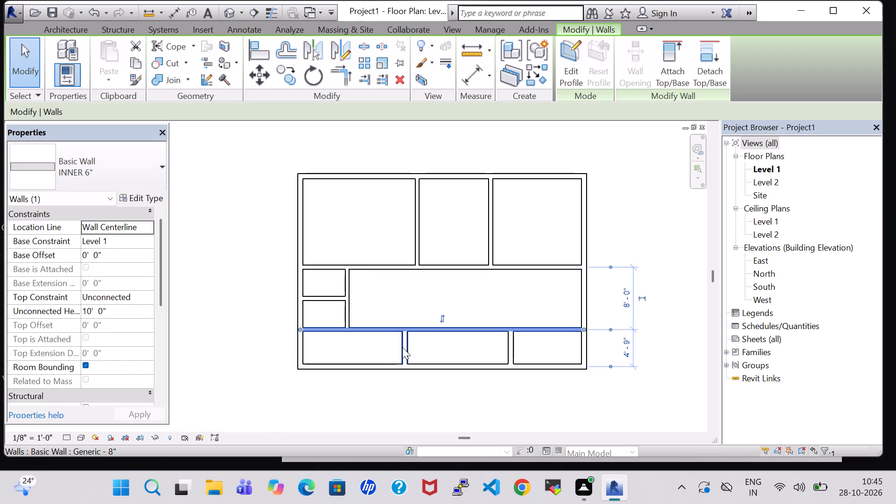
{"action": "left_click", "coordinate": [402, 347]}
{"action": "left_click", "coordinate": [69, 172]}
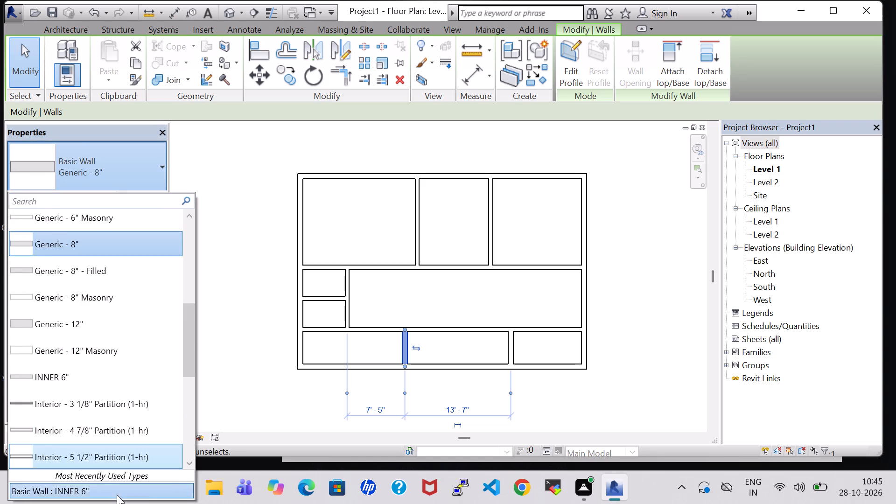
{"action": "left_click", "coordinate": [117, 495]}
{"action": "left_click", "coordinate": [509, 341]}
{"action": "left_click", "coordinate": [140, 162]}
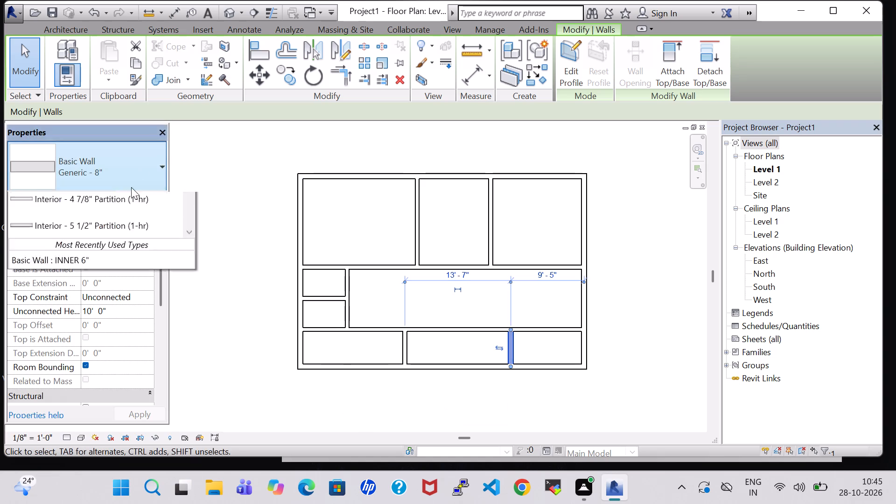
{"action": "left_click", "coordinate": [125, 485]}
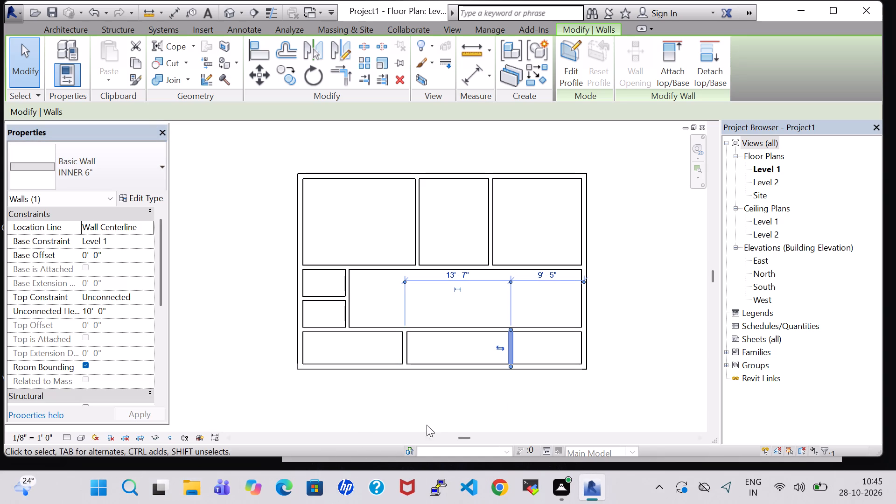
{"action": "left_click", "coordinate": [434, 419]}
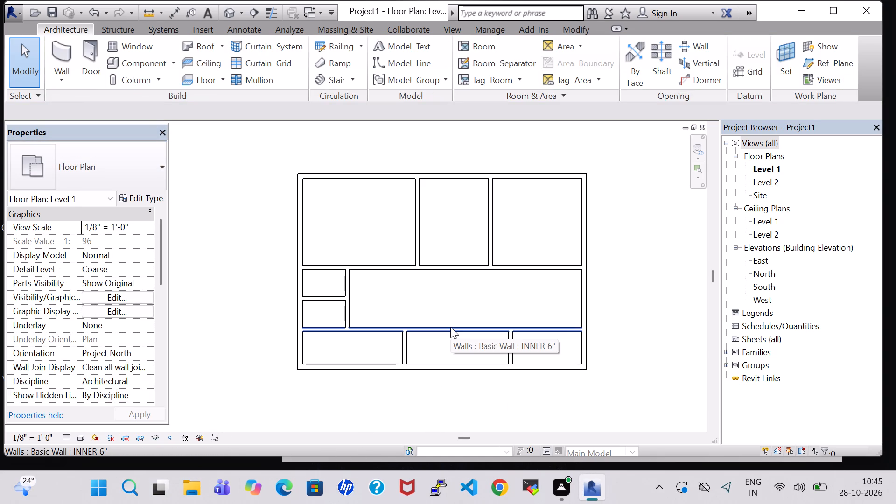
{"action": "left_click", "coordinate": [631, 271]}
Place a Single-Flush 36" x 84" door in the upper-left room's lower wall, centred 2'-0" from its right partition, swinging into the room.
{"action": "left_click", "coordinate": [96, 62]}
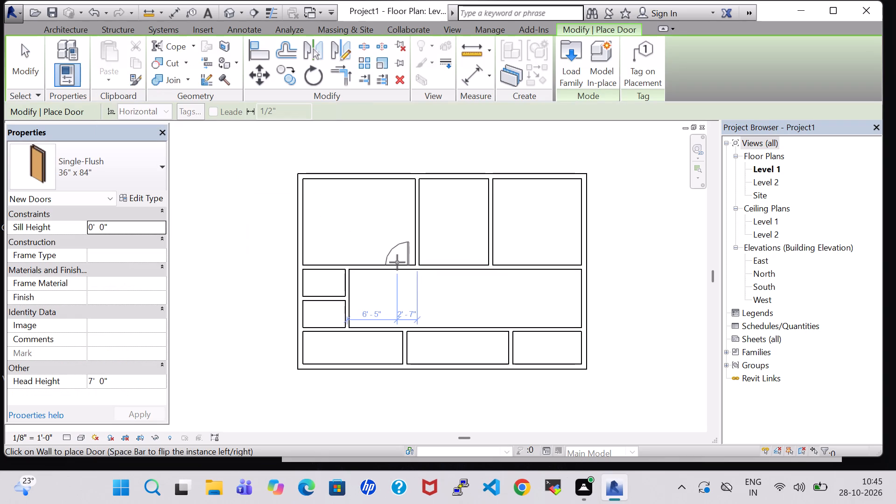
{"action": "scroll", "coordinate": [397, 262], "scroll_direction": "up", "scroll_amount": 5}
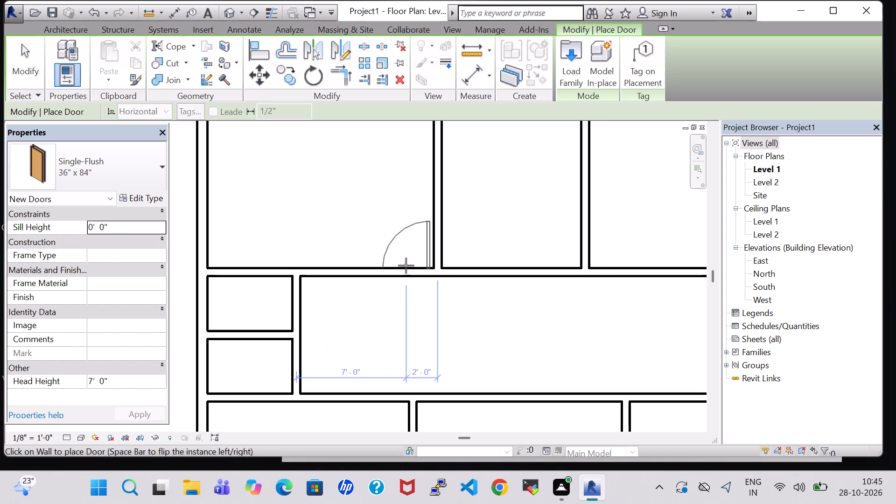
{"action": "left_click", "coordinate": [406, 266]}
Place a flipped Single-Flush 36" x 84" door in the upper-right room's lower wall, centred about 2'-1" from its left partition, swinging inward.
{"action": "scroll", "coordinate": [385, 226], "scroll_direction": "down", "scroll_amount": 6}
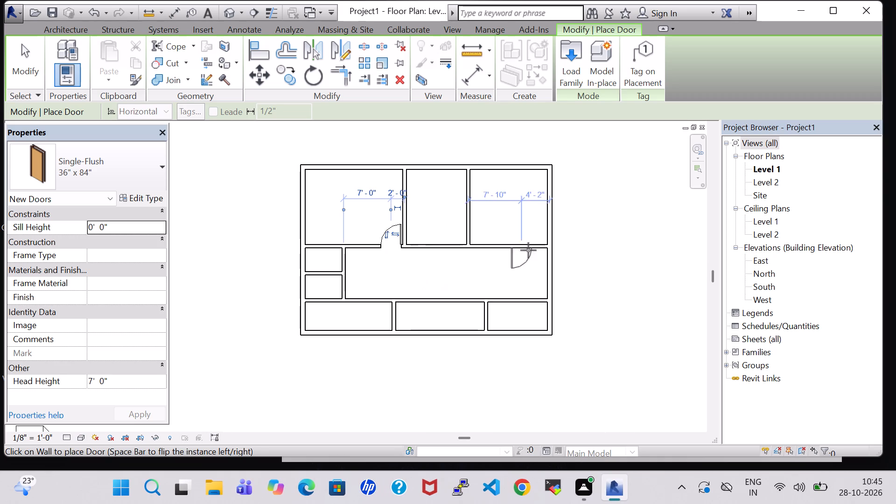
{"action": "key", "text": "space"}
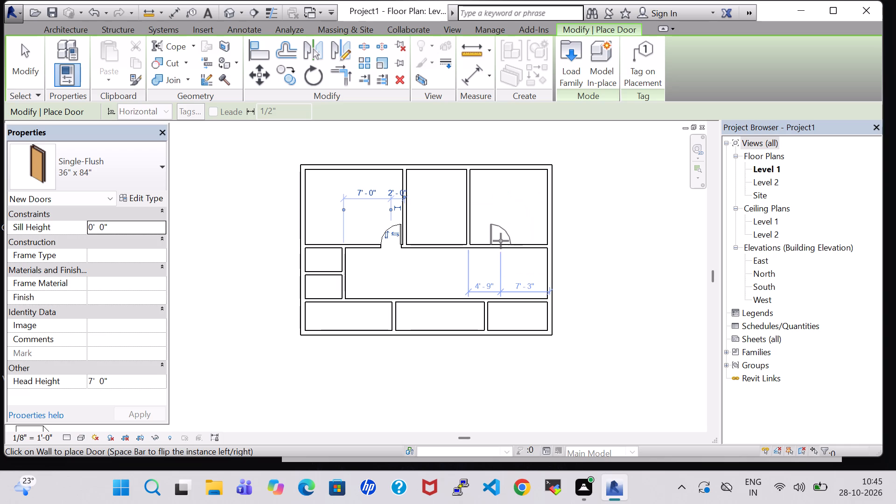
{"action": "scroll", "coordinate": [484, 241], "scroll_direction": "up", "scroll_amount": 3}
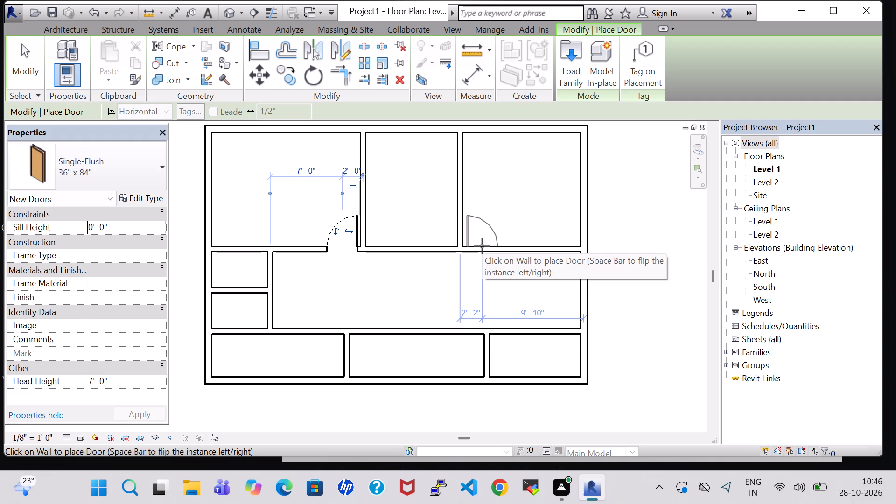
{"action": "left_click", "coordinate": [482, 246]}
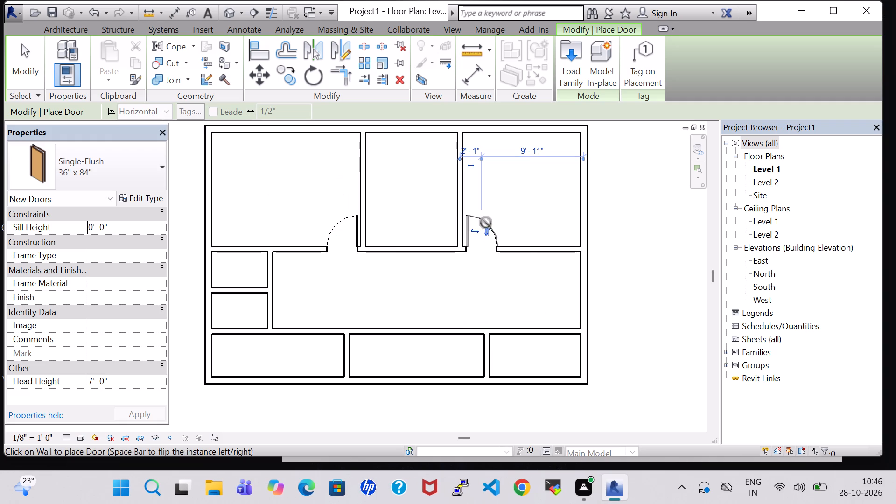
Place inward-swinging Single-Flush 30" x 80" doors in the right walls of the two small left rooms, about 1'-8" and 2'-0" above each room's lower wall.
{"action": "key", "text": "Escape"}
{"action": "key", "text": "Escape"}
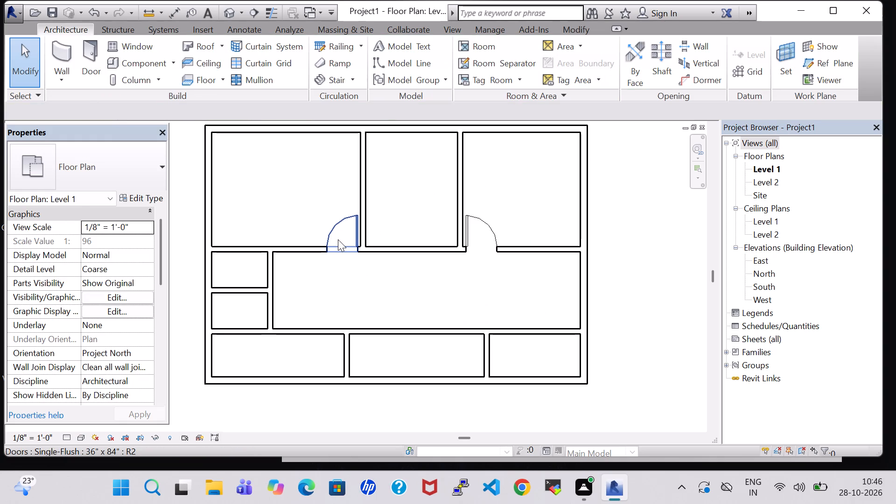
{"action": "left_click", "coordinate": [81, 57]}
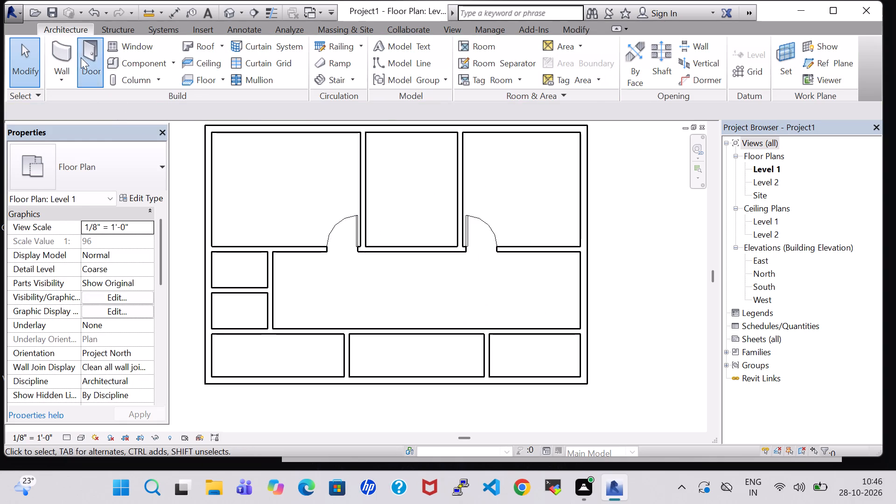
{"action": "left_click", "coordinate": [139, 175]}
{"action": "scroll", "coordinate": [116, 267], "scroll_direction": "up", "scroll_amount": 3}
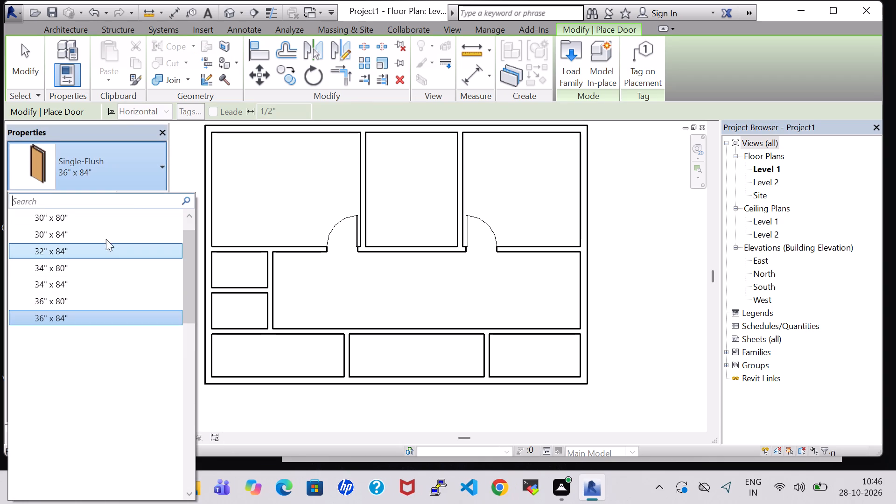
{"action": "left_click", "coordinate": [100, 215]}
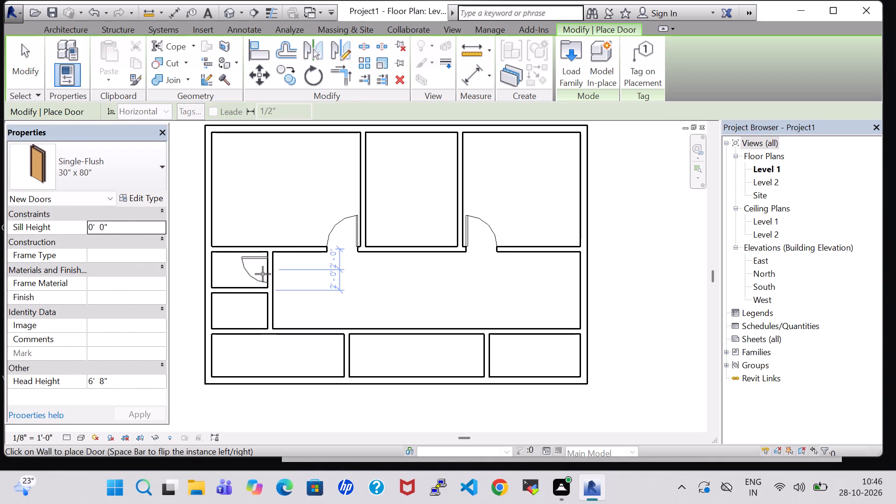
{"action": "key", "text": "space"}
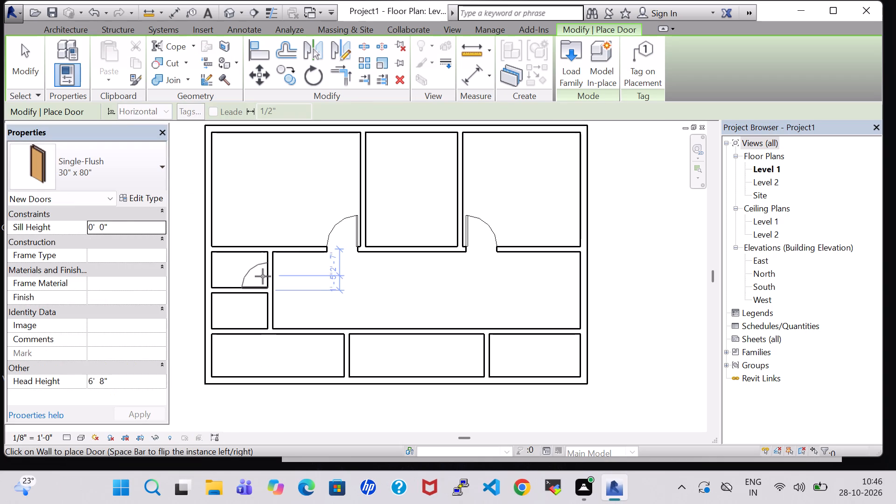
{"action": "scroll", "coordinate": [264, 273], "scroll_direction": "up", "scroll_amount": 6}
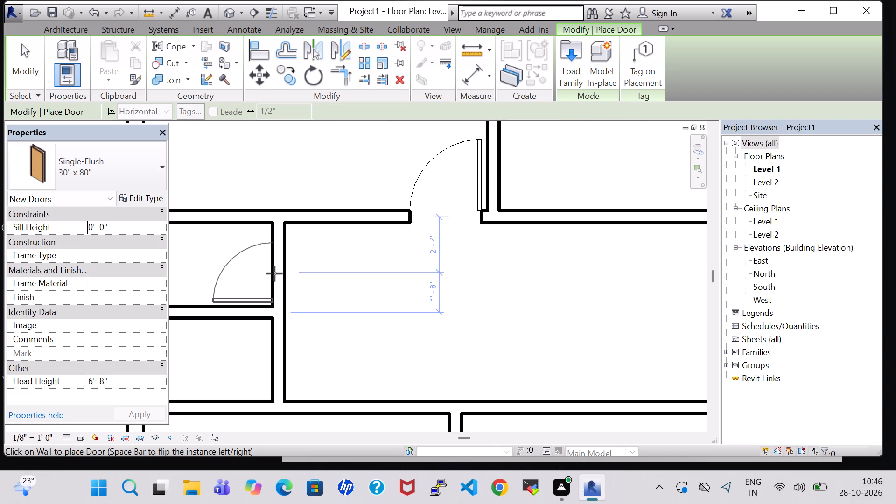
{"action": "left_click", "coordinate": [274, 273]}
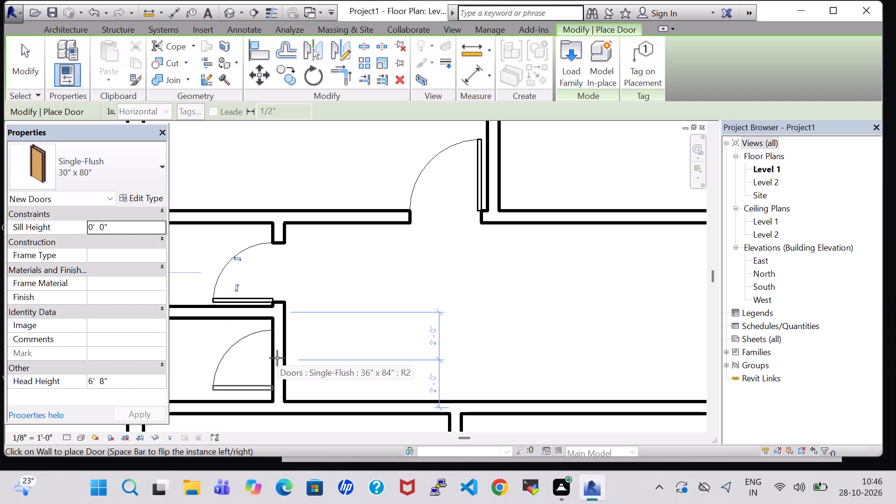
{"action": "left_click", "coordinate": [279, 363]}
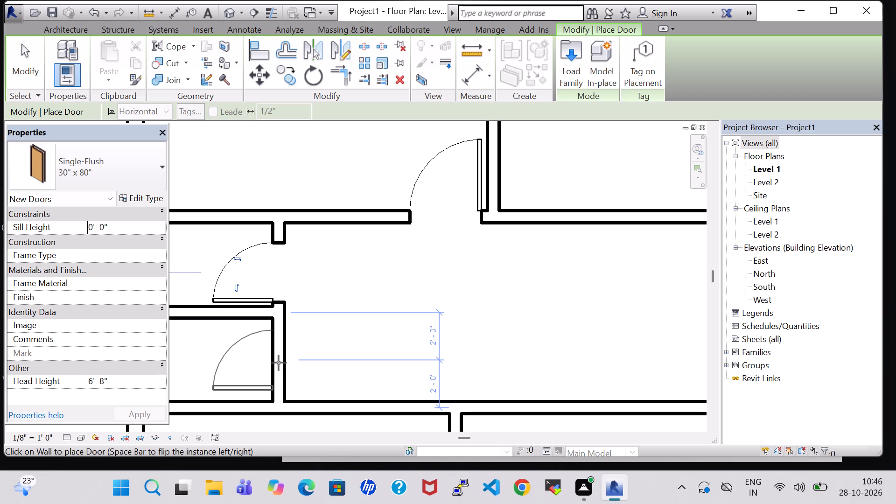
{"action": "key", "text": "Escape"}
{"action": "key", "text": "Escape"}
Load the Door-Exterior-Double-Full Glass-Wood_Clad family from the Residential doors folder as the new door type.
{"action": "scroll", "coordinate": [323, 322], "scroll_direction": "down", "scroll_amount": 5}
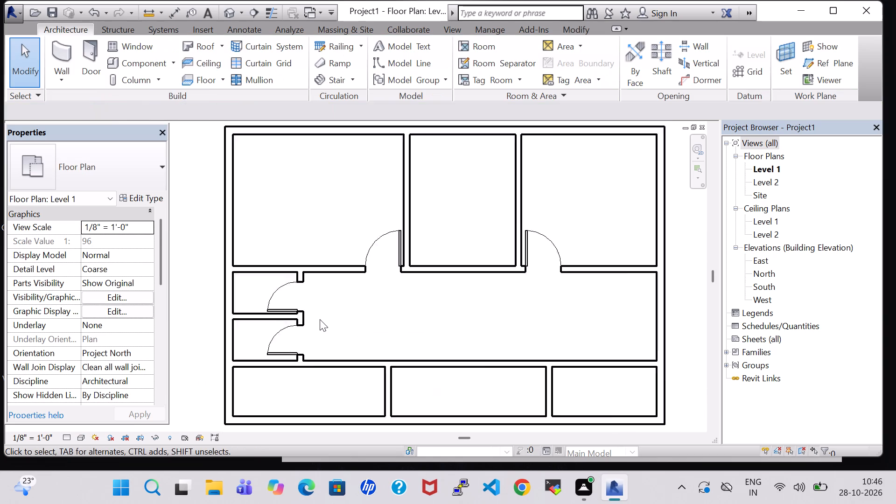
{"action": "scroll", "coordinate": [320, 319], "scroll_direction": "down", "scroll_amount": 1}
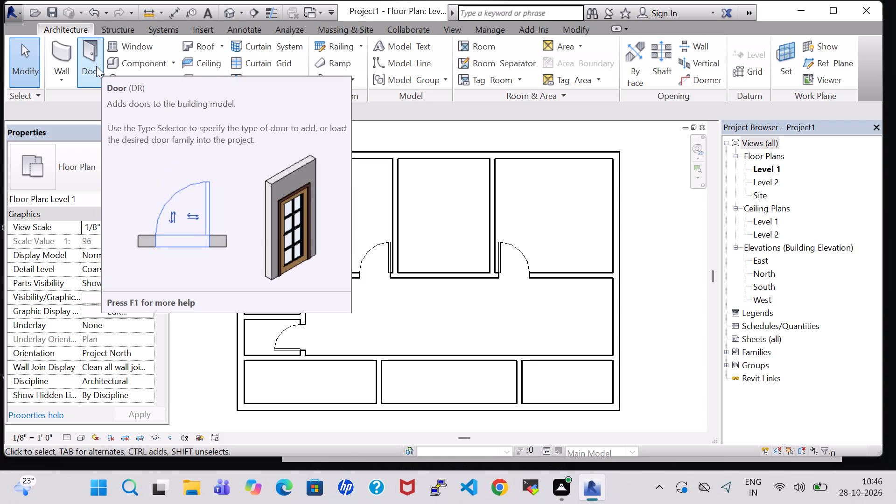
{"action": "left_click", "coordinate": [96, 66]}
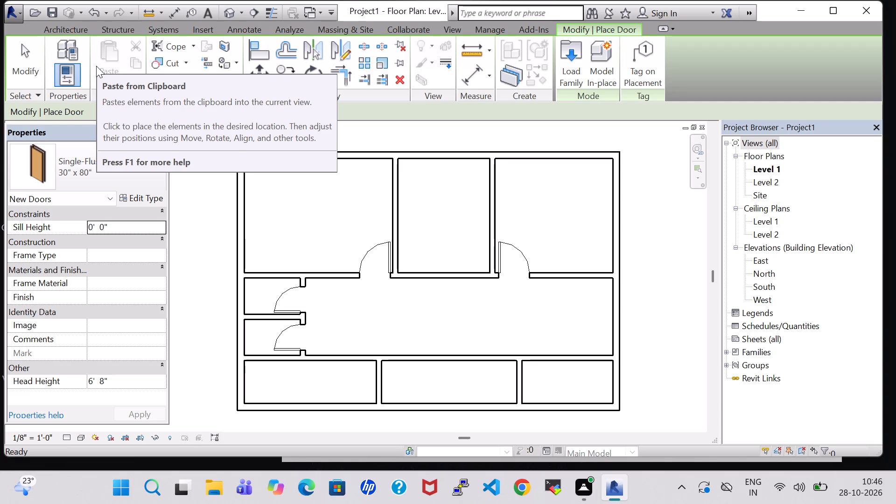
{"action": "left_click", "coordinate": [573, 64]}
{"action": "double_click", "coordinate": [510, 246]}
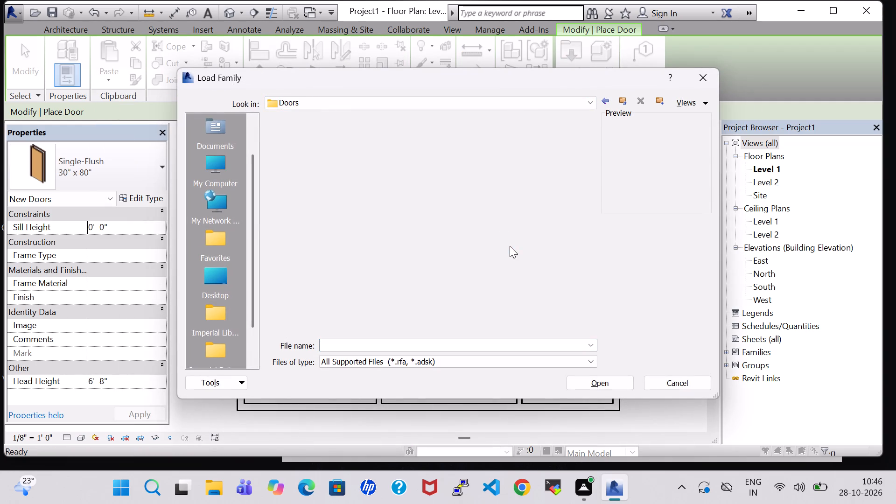
{"action": "double_click", "coordinate": [426, 160]}
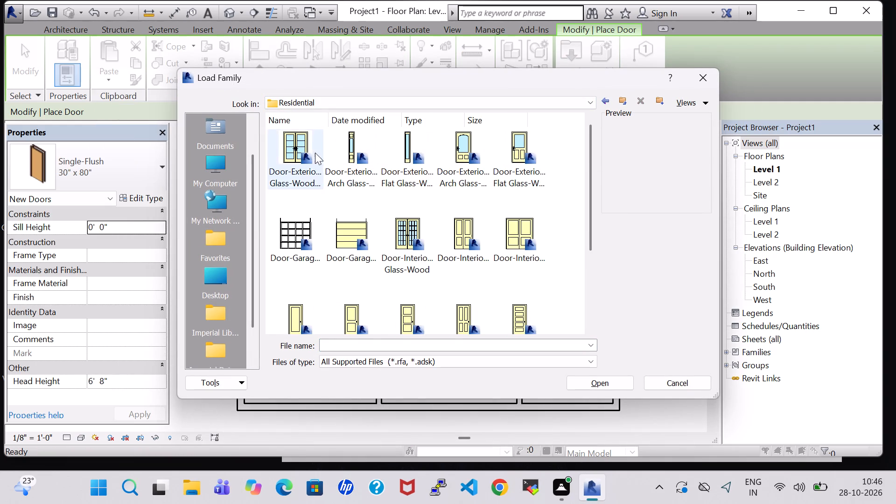
{"action": "left_click", "coordinate": [315, 153]}
{"action": "left_click", "coordinate": [589, 387]}
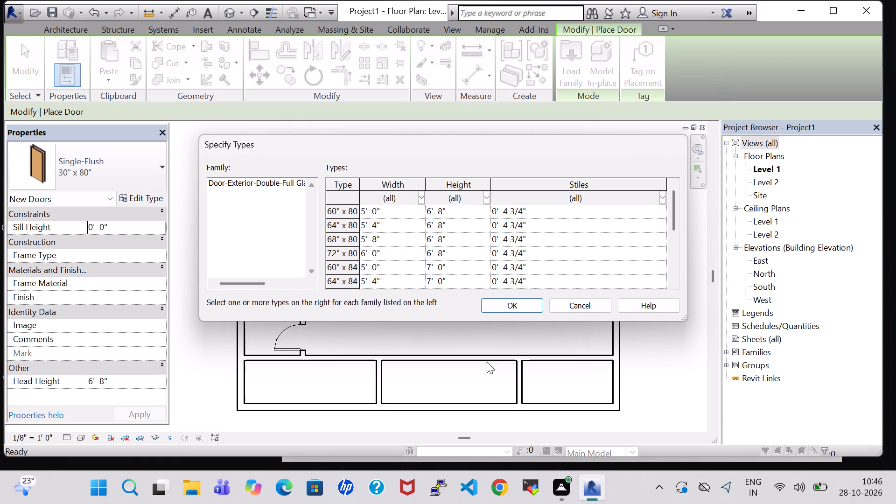
{"action": "left_click", "coordinate": [504, 299]}
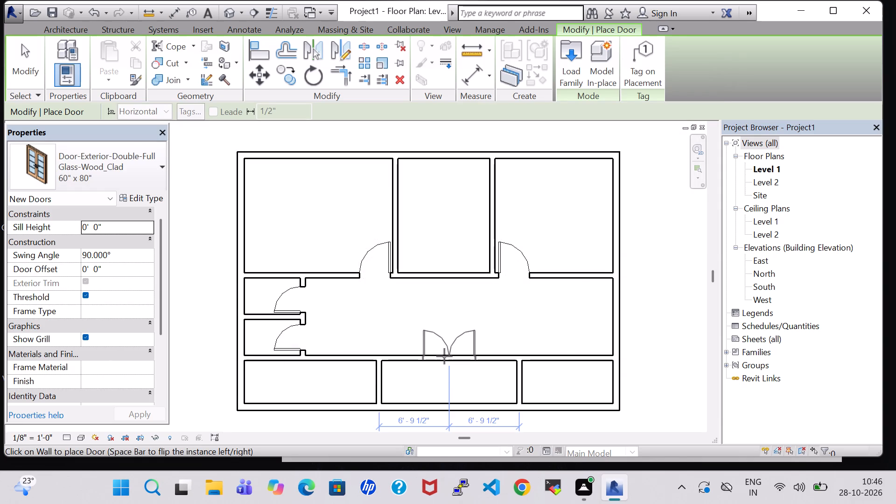
Place the 60" x 80" double glass door in the lower long wall, centred 6'-9 1/2" from both bottom partitions, swinging into the central room.
{"action": "left_click", "coordinate": [444, 356]}
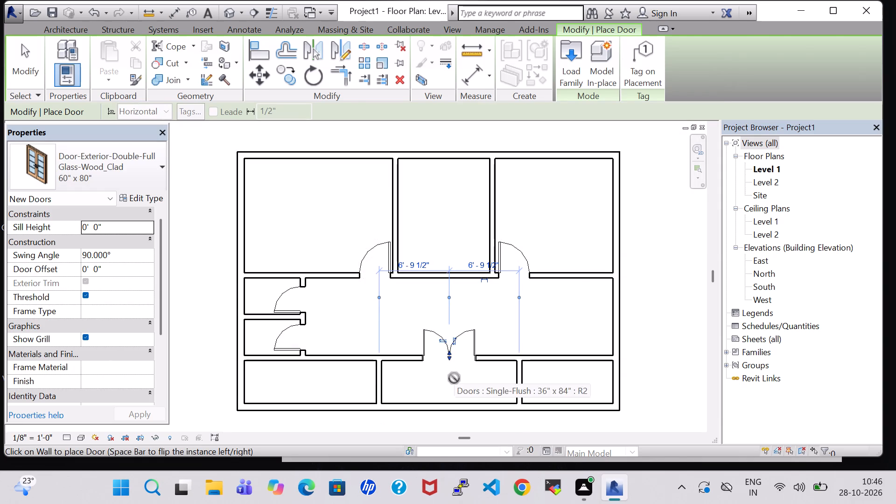
{"action": "key", "text": "Escape"}
{"action": "key", "text": "Escape"}
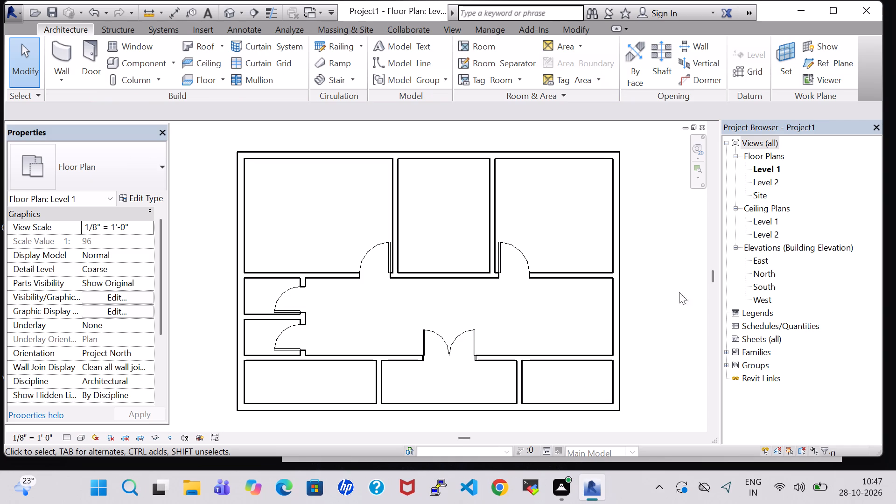
{"action": "left_click", "coordinate": [658, 297]}
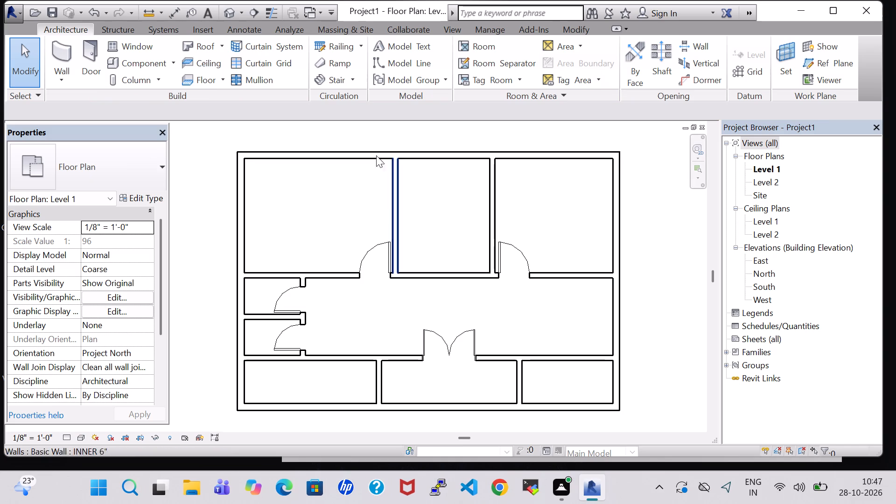
Split the exterior walls around the bottom row of rooms and delete the bottom wall segment between the two vertical partitions.
{"action": "left_click", "coordinate": [574, 31]}
{"action": "left_click", "coordinate": [370, 47]}
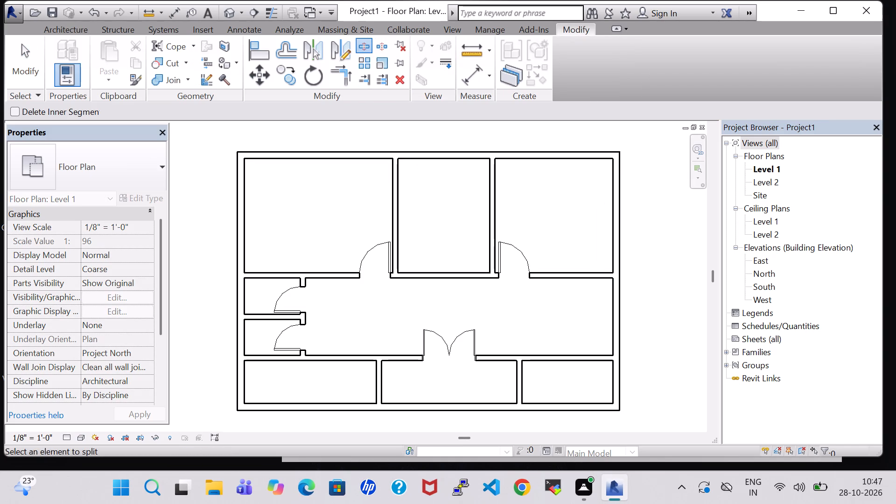
{"action": "left_click", "coordinate": [622, 353]}
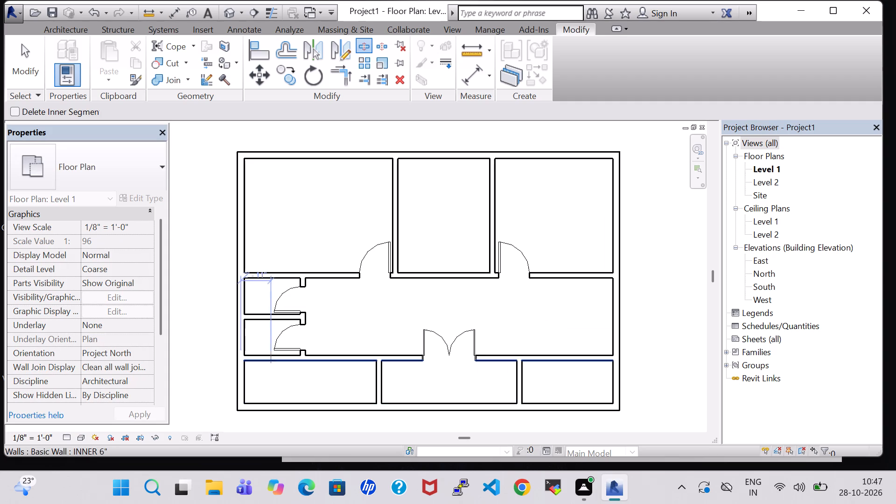
{"action": "left_click", "coordinate": [241, 358]}
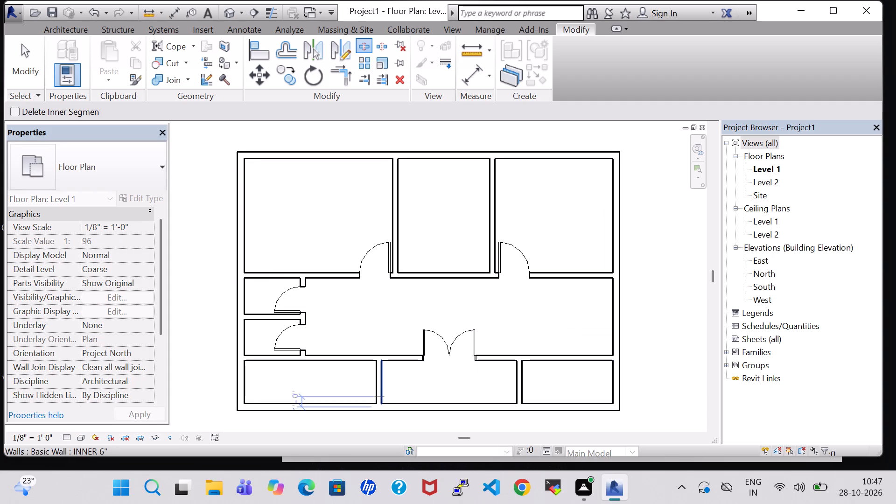
{"action": "left_click", "coordinate": [379, 404]}
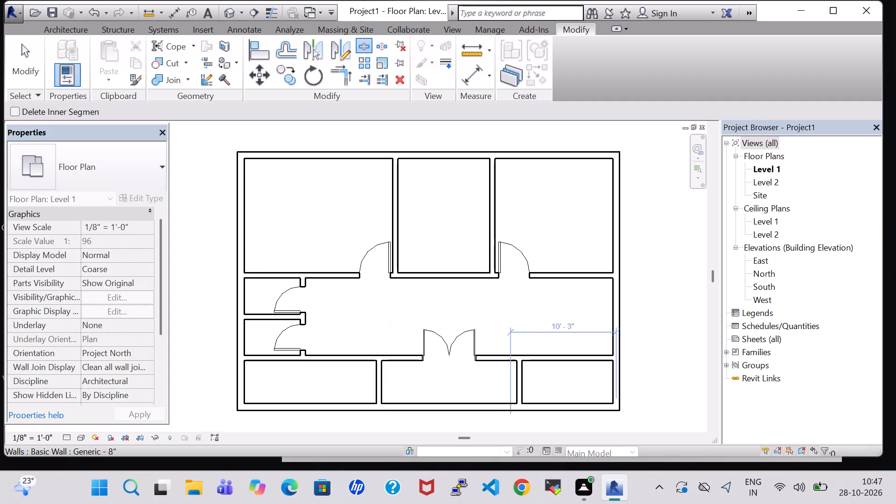
{"action": "left_click", "coordinate": [523, 410]}
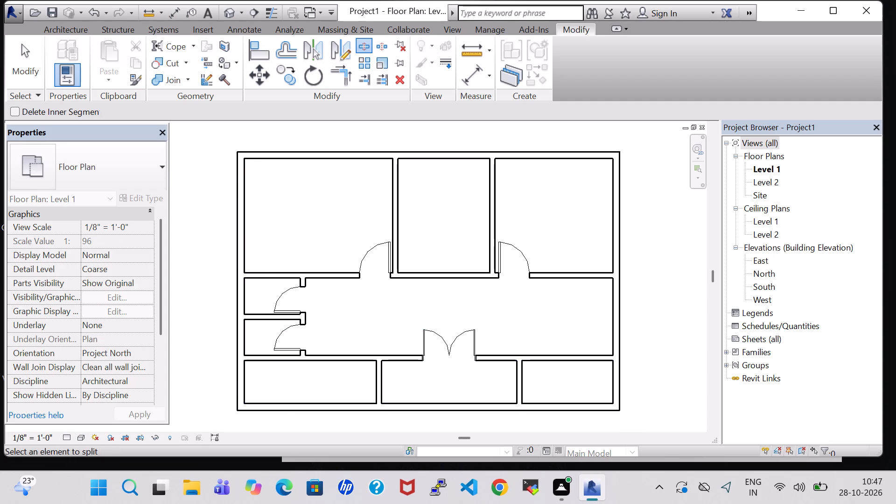
{"action": "key", "text": "Escape"}
{"action": "key", "text": "Escape"}
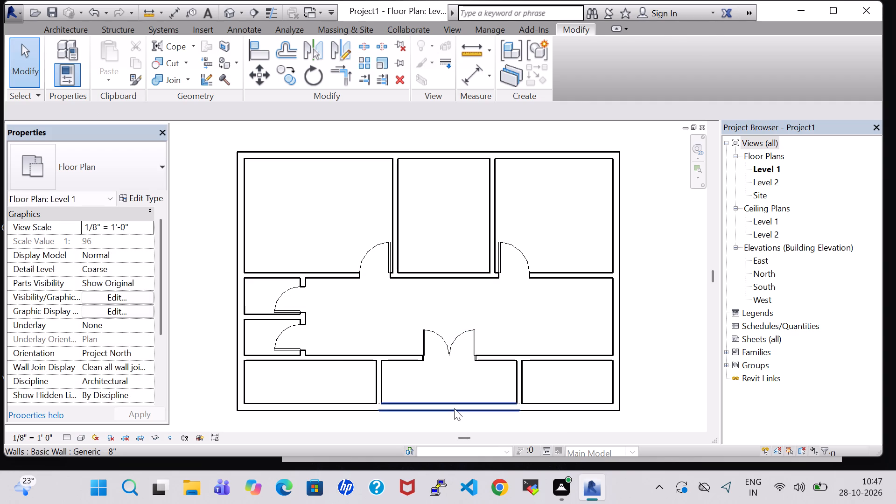
{"action": "left_click", "coordinate": [454, 408]}
{"action": "key", "text": "Delete"}
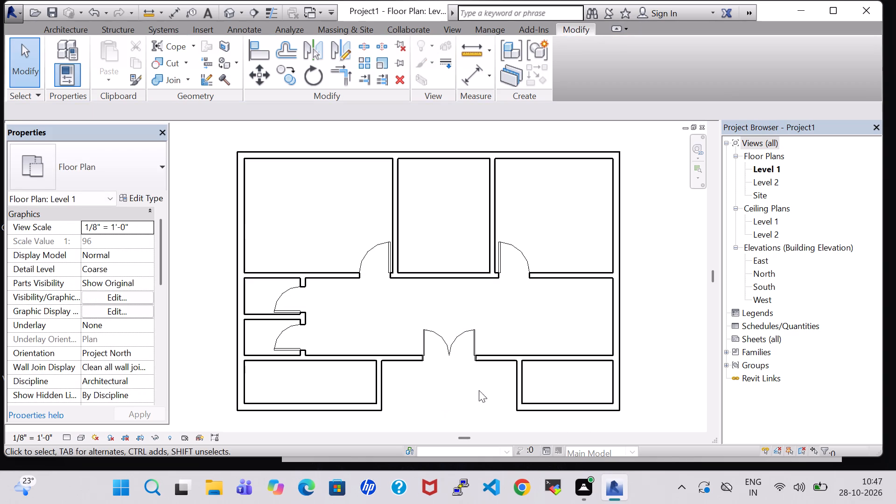
Split the right bottom partition near both ends and delete its middle segment to open the bottom-right room to the entrance space.
{"action": "left_click", "coordinate": [574, 31]}
{"action": "left_click", "coordinate": [364, 42]}
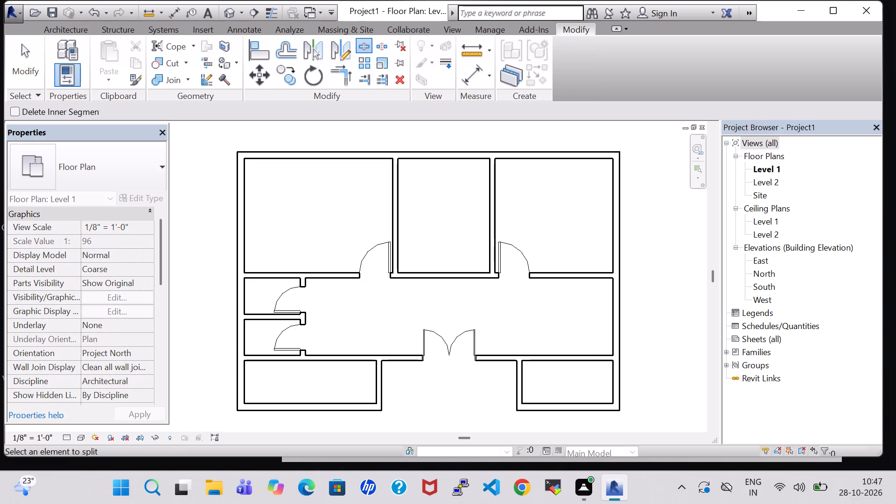
{"action": "left_click", "coordinate": [520, 367]}
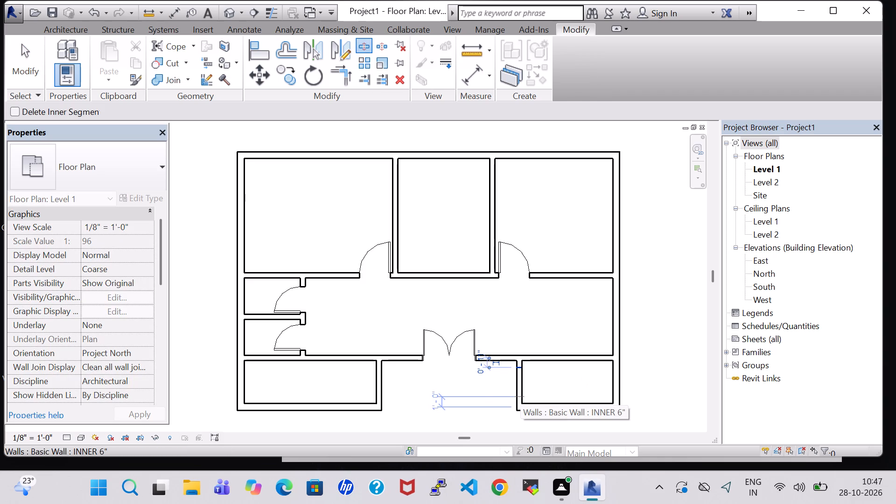
{"action": "left_click", "coordinate": [520, 397]}
{"action": "key", "text": "Escape"}
{"action": "key", "text": "Escape"}
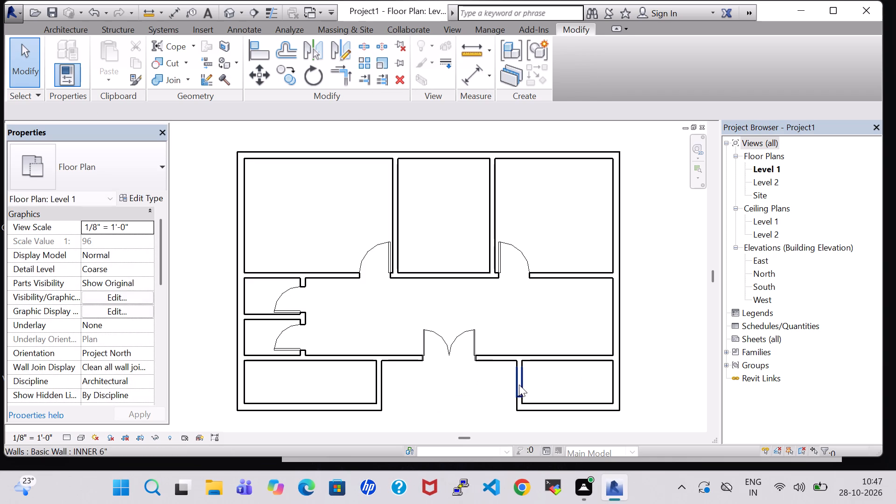
{"action": "left_click", "coordinate": [519, 385]}
{"action": "key", "text": "Delete"}
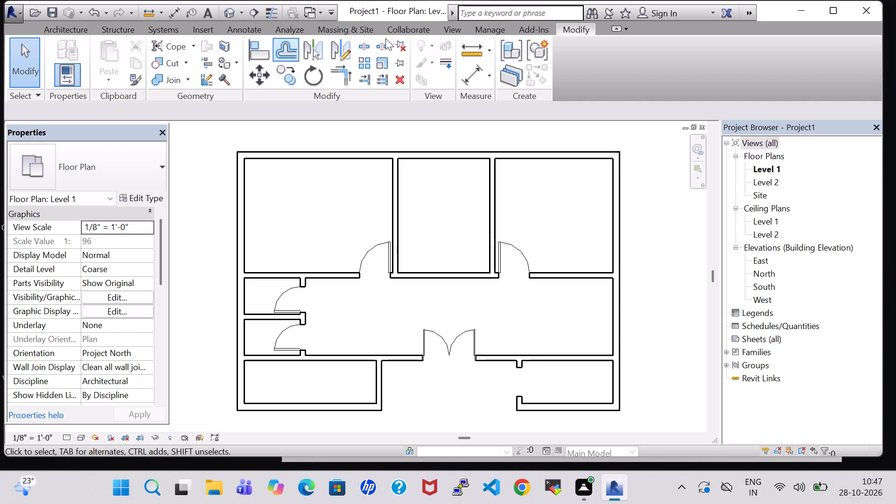
Split the left bottom partition near both ends, the upper cut 3'-6" above the bottom wall, and delete the middle segment.
{"action": "left_click", "coordinate": [364, 49]}
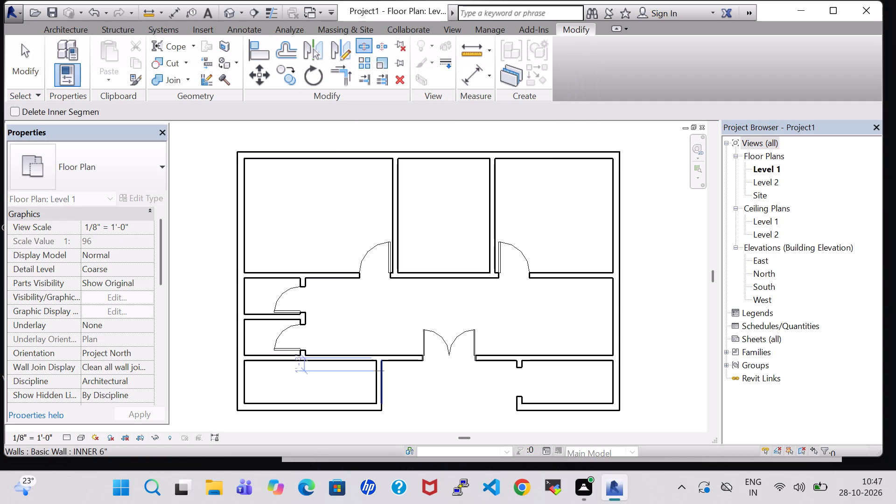
{"action": "left_click", "coordinate": [378, 371]}
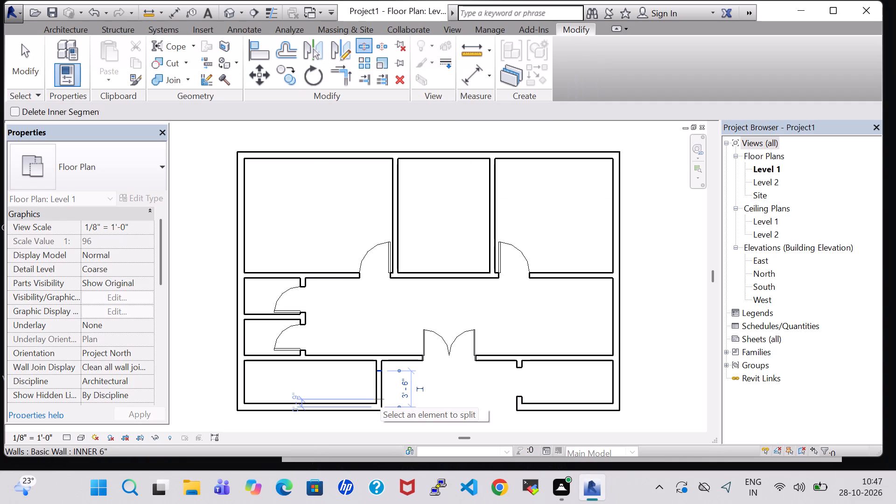
{"action": "left_click", "coordinate": [380, 399]}
{"action": "key", "text": "Escape"}
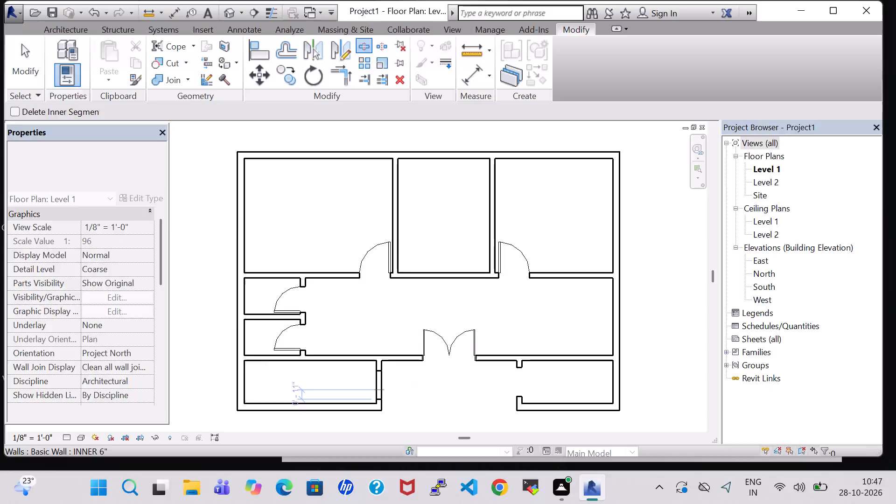
{"action": "key", "text": "Escape"}
{"action": "left_click", "coordinate": [381, 388]}
{"action": "key", "text": "Delete"}
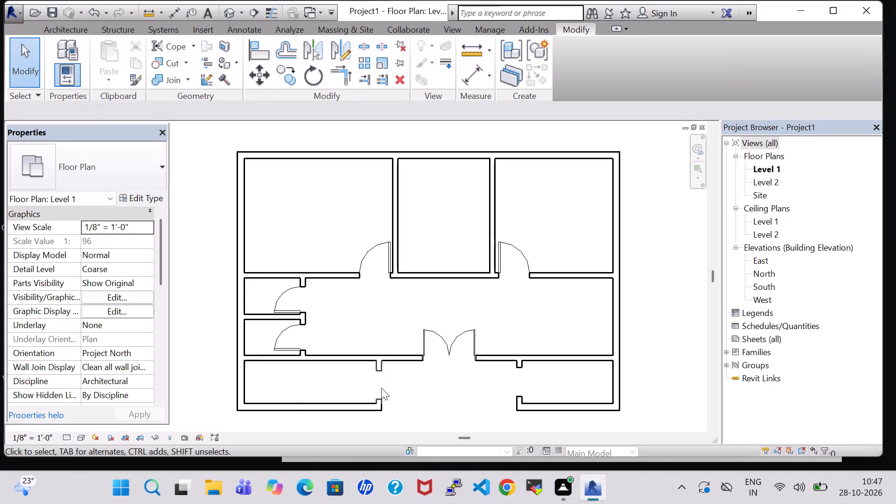
Nudge the free ends of the left bottom partition's two wall stubs so each stub is 1'-0" long.
{"action": "left_click", "coordinate": [380, 369]}
{"action": "key", "text": "Up"}
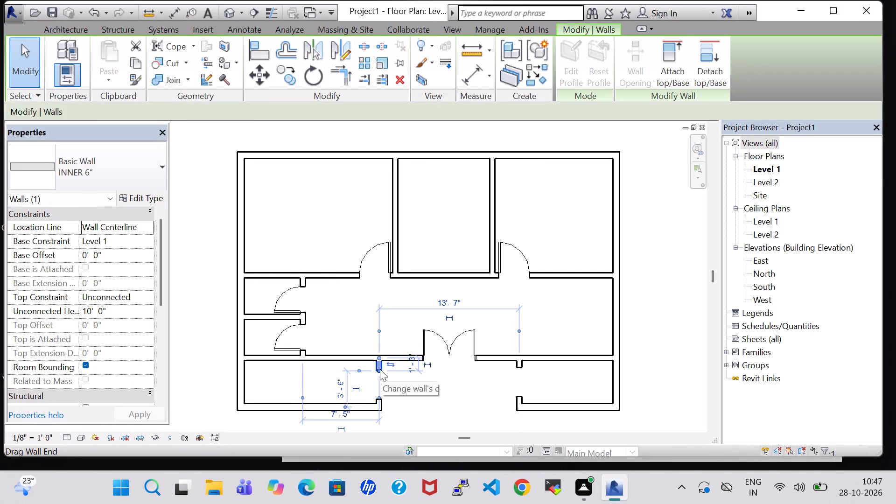
{"action": "left_click", "coordinate": [434, 394]}
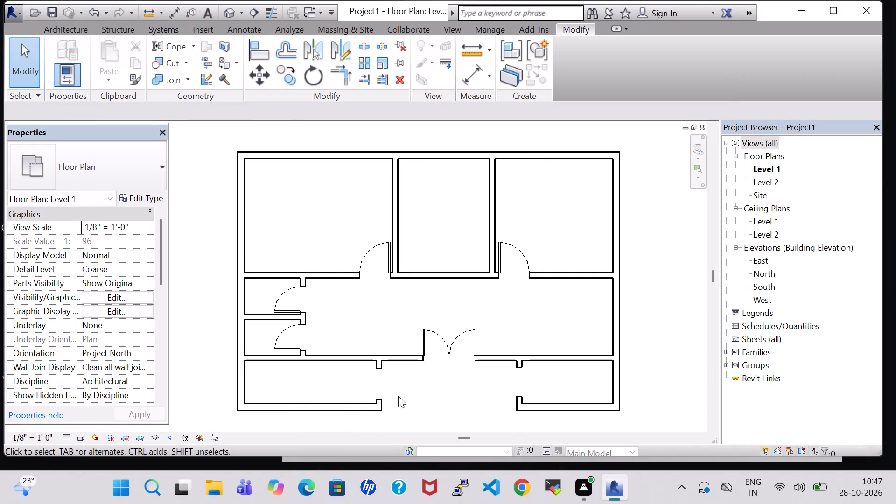
{"action": "left_click", "coordinate": [379, 399]}
{"action": "key", "text": "Up"}
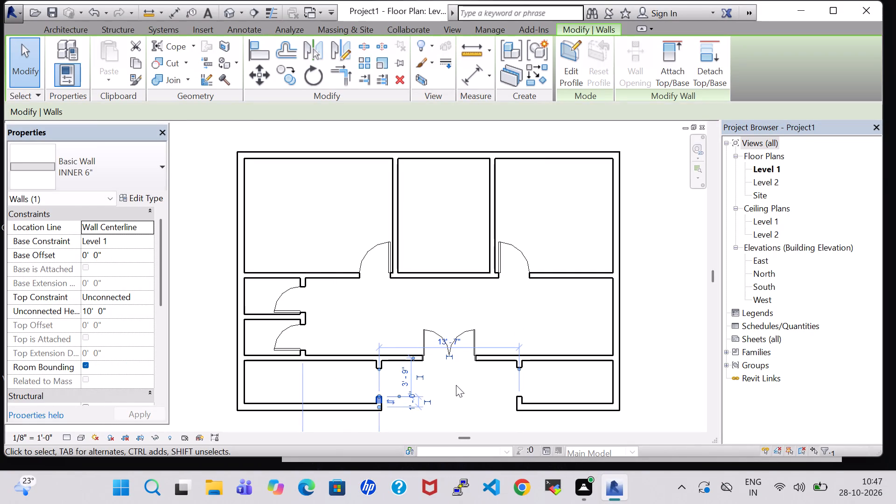
{"action": "left_click", "coordinate": [456, 385]}
{"action": "left_click", "coordinate": [517, 399]}
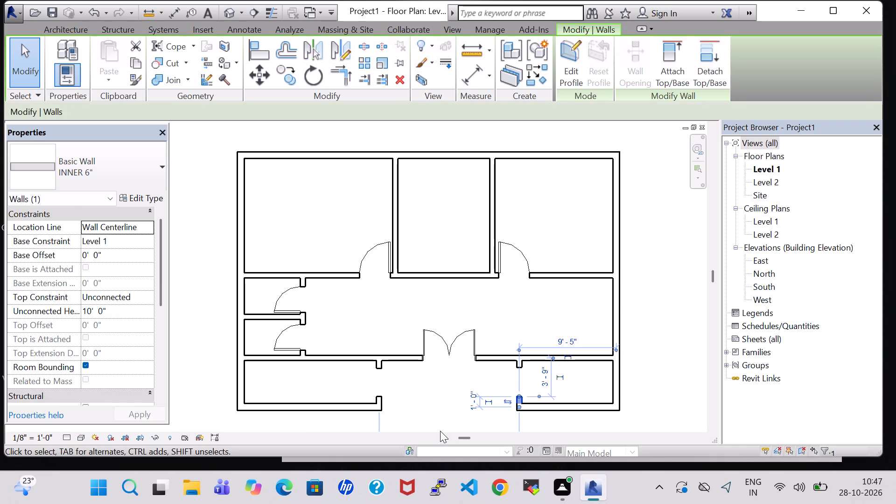
{"action": "left_click", "coordinate": [440, 430]}
{"action": "left_click", "coordinate": [377, 399]}
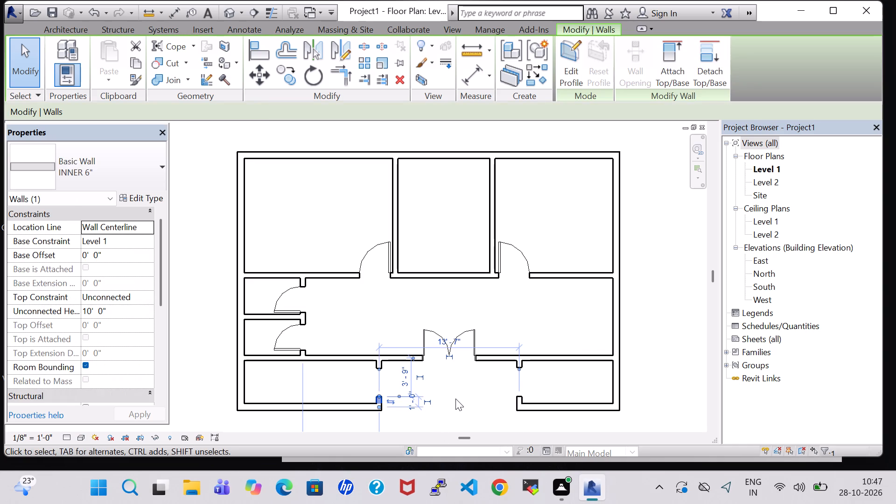
{"action": "left_click", "coordinate": [455, 399]}
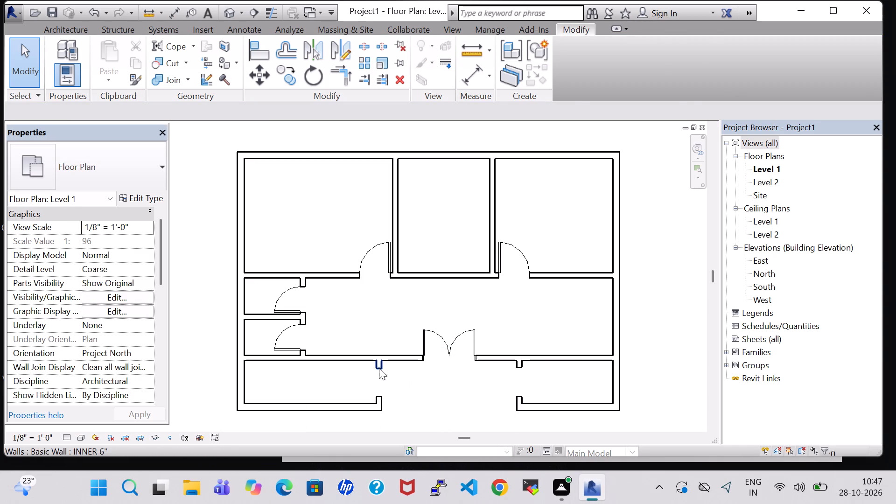
{"action": "left_click", "coordinate": [379, 368]}
{"action": "left_click", "coordinate": [447, 384]}
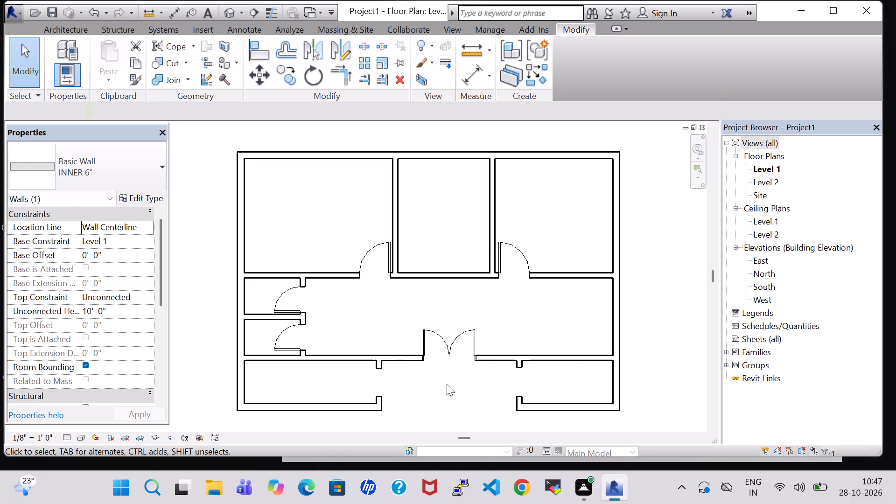
Set the length of the right bottom partition's upper wall stub to 1'.
{"action": "left_click", "coordinate": [521, 366]}
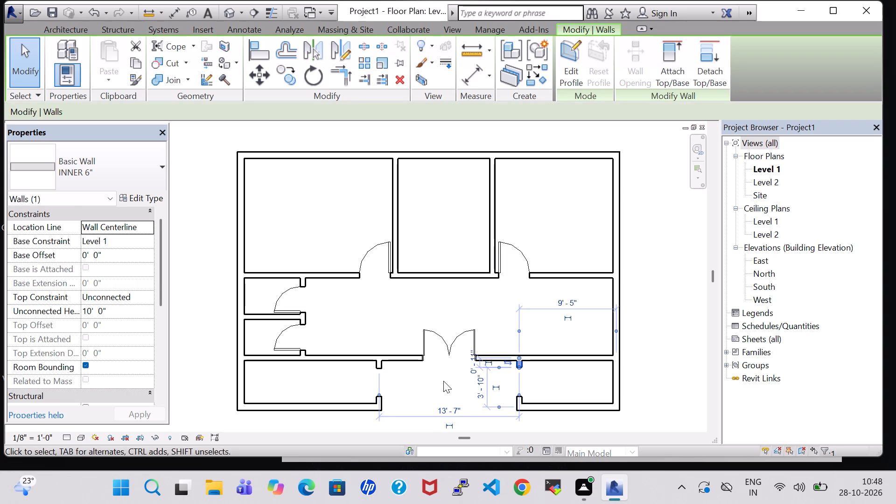
{"action": "key", "text": "Down"}
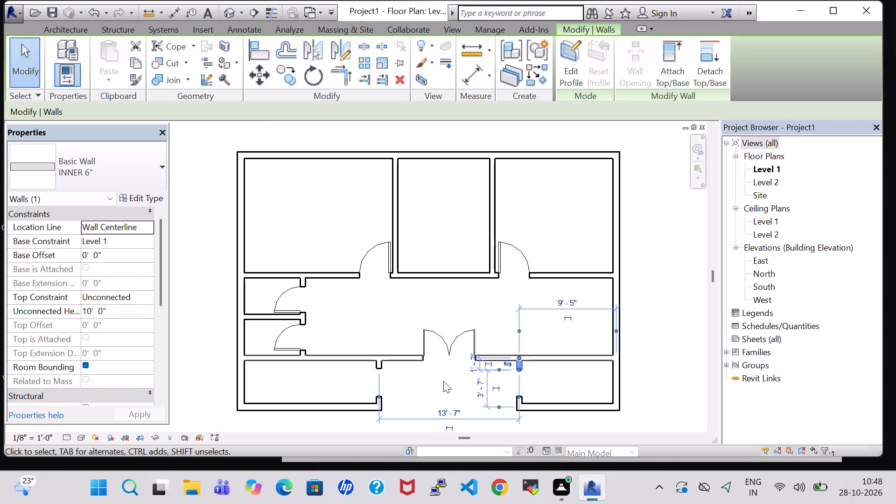
{"action": "left_click", "coordinate": [471, 358]}
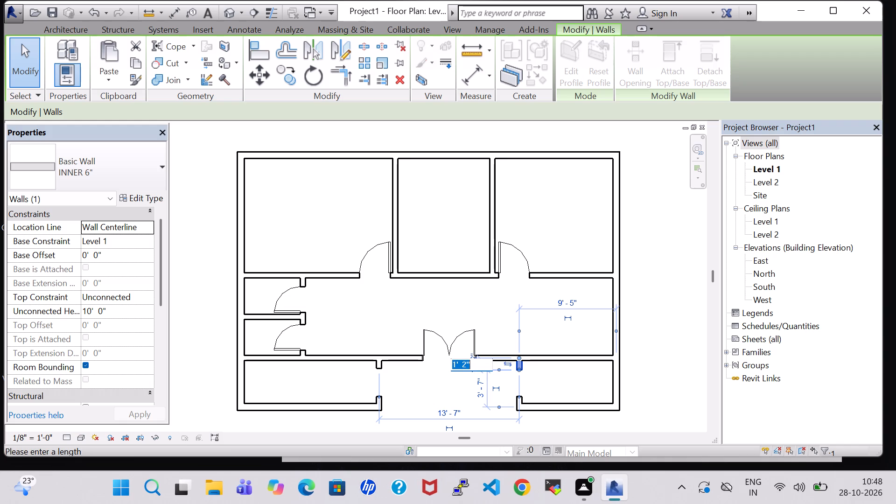
{"action": "left_click", "coordinate": [471, 366]}
{"action": "key", "text": "BackSpace"}
{"action": "key", "text": "BackSpace"}
{"action": "key", "text": "BackSpace"}
{"action": "key", "text": "Return"}
{"action": "left_click", "coordinate": [664, 367]}
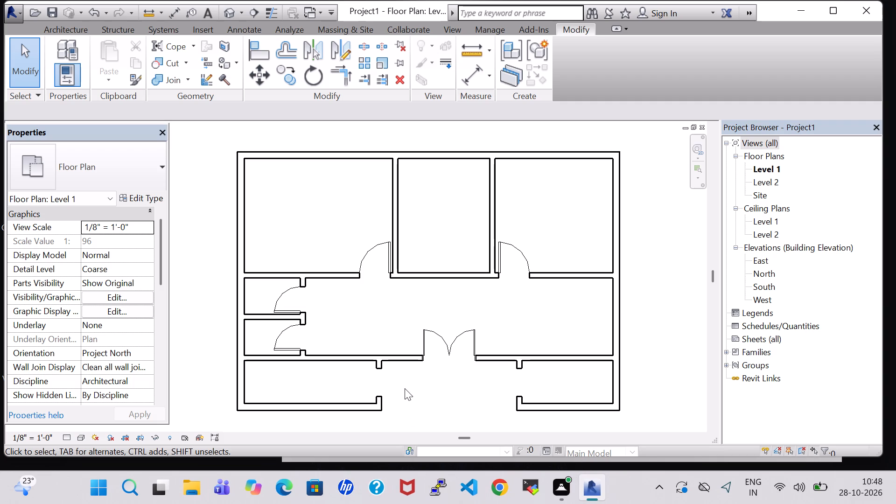
Set the unconnected height of the bottom-left room's exterior side wall and front wall to 2' 0".
{"action": "left_click", "coordinate": [238, 376]}
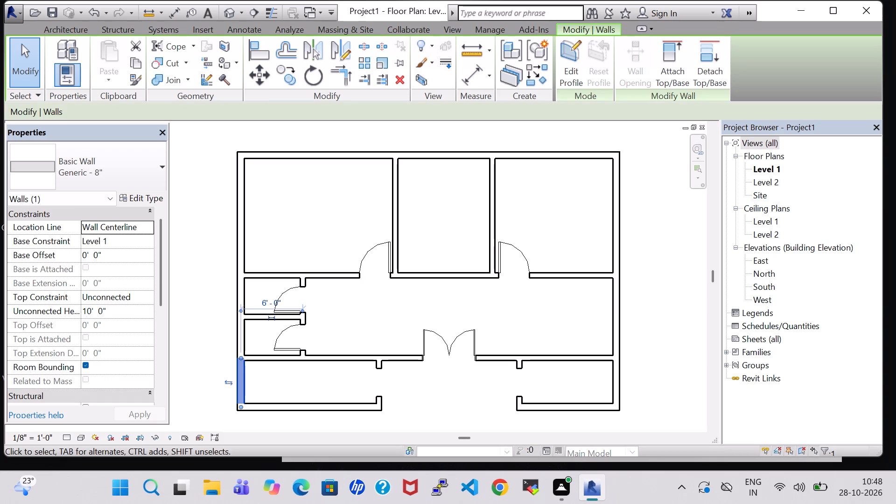
{"action": "left_click", "coordinate": [92, 311]}
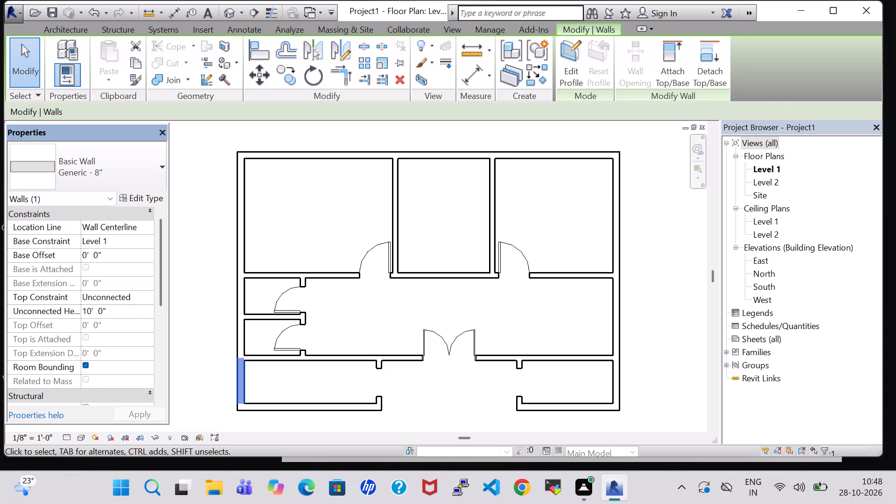
{"action": "key", "text": "BackSpace"}
{"action": "key", "text": "BackSpace"}
{"action": "key", "text": "2"}
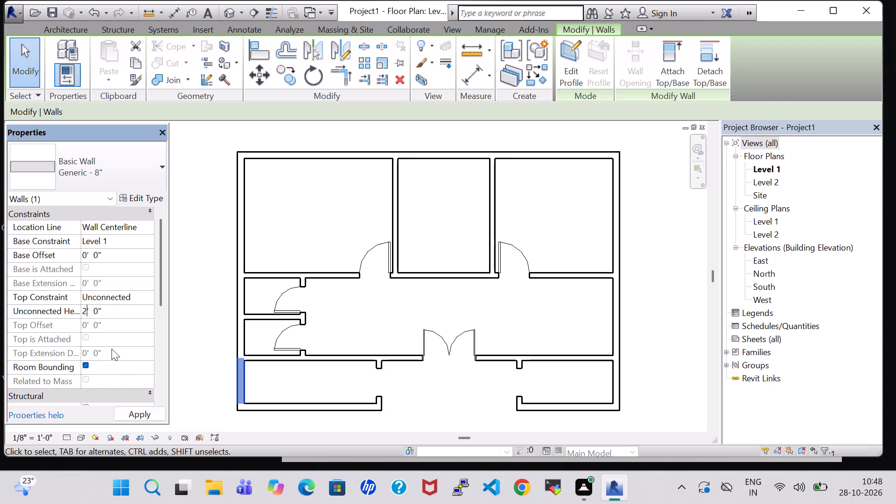
{"action": "left_click", "coordinate": [128, 412]}
{"action": "left_click", "coordinate": [291, 411]}
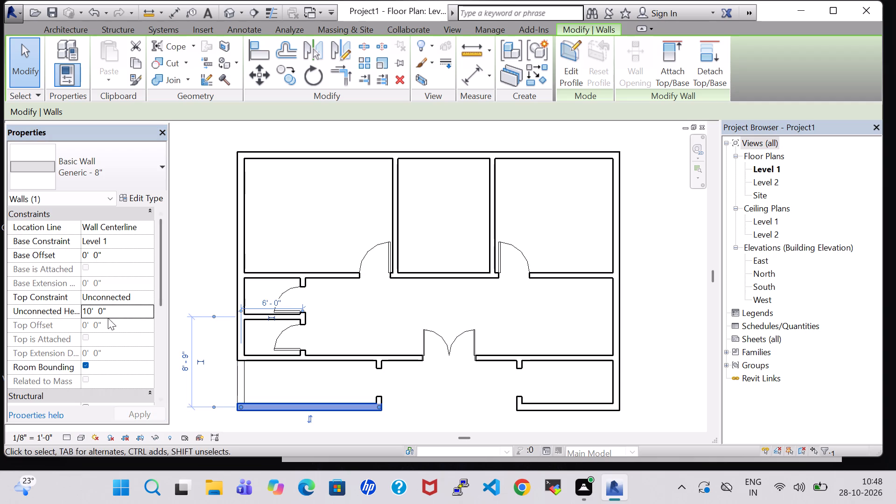
{"action": "left_click", "coordinate": [91, 313]}
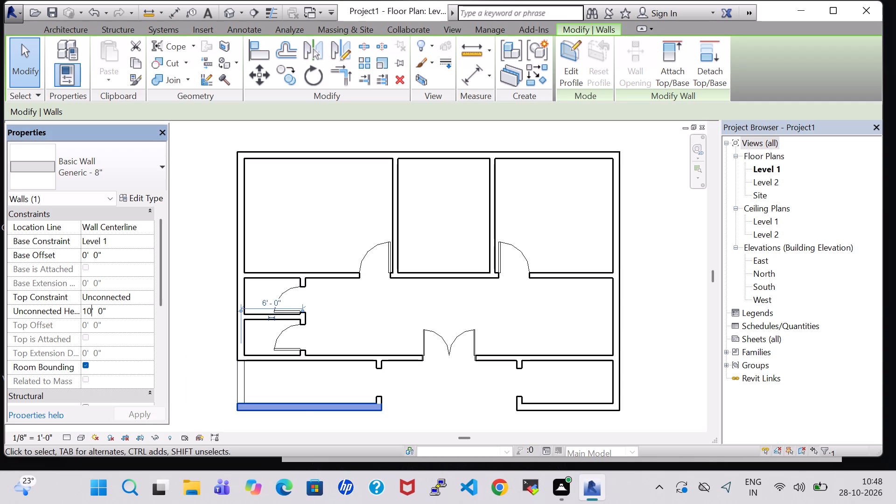
{"action": "key", "text": "BackSpace"}
{"action": "key", "text": "BackSpace"}
{"action": "key", "text": "2"}
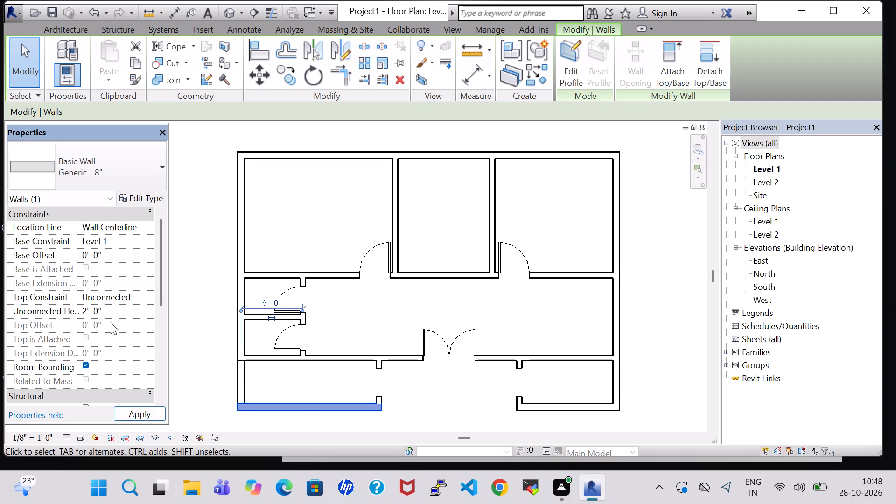
{"action": "left_click", "coordinate": [137, 413]}
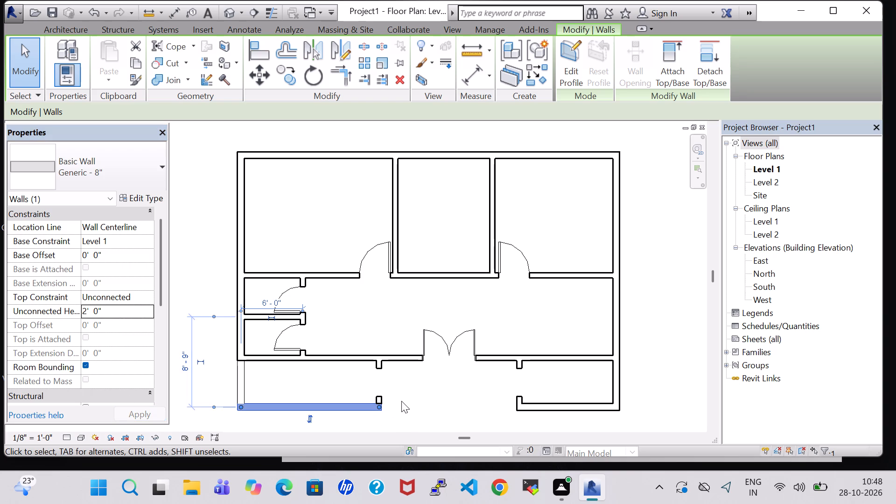
Set the unconnected height of the left bottom partition's lower and upper stubs to 2' 0".
{"action": "left_click", "coordinate": [377, 397]}
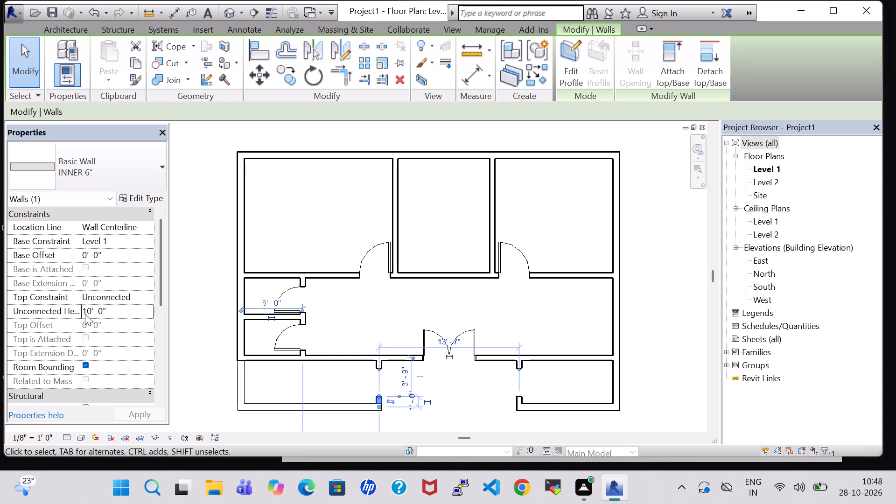
{"action": "left_click", "coordinate": [89, 314]}
{"action": "left_click", "coordinate": [89, 314]}
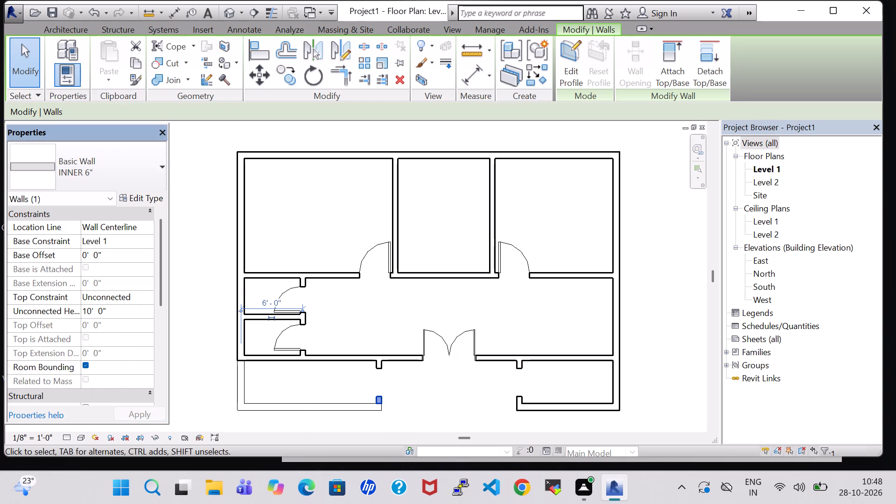
{"action": "key", "text": "BackSpace"}
{"action": "key", "text": "BackSpace"}
{"action": "key", "text": "2"}
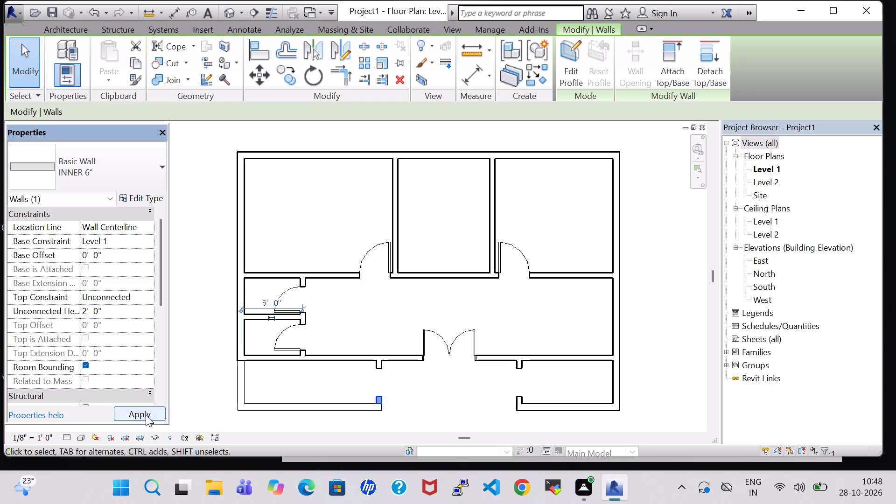
{"action": "left_click", "coordinate": [146, 415]}
{"action": "left_click", "coordinate": [346, 378]}
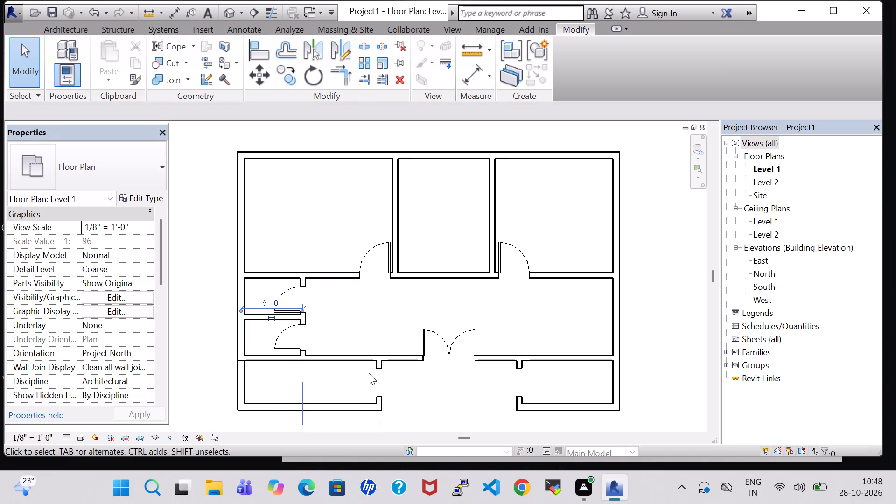
{"action": "left_click", "coordinate": [377, 369]}
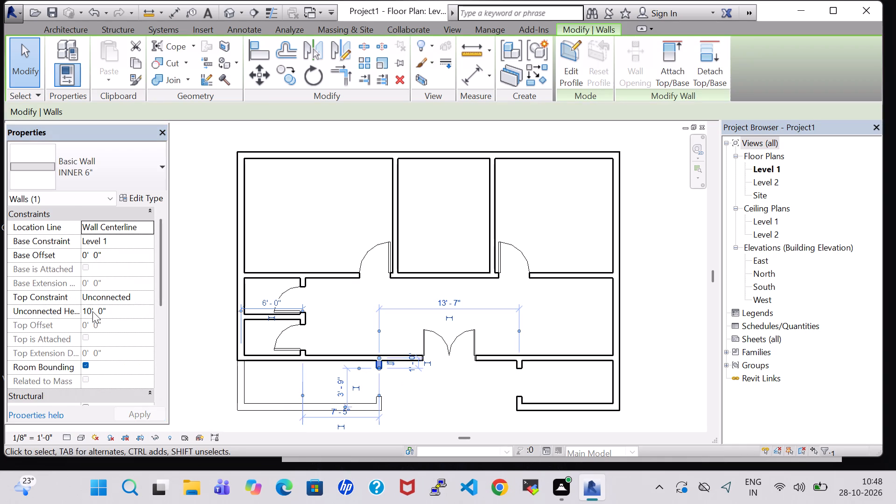
{"action": "left_click", "coordinate": [91, 310]}
{"action": "key", "text": "BackSpace"}
{"action": "key", "text": "BackSpace"}
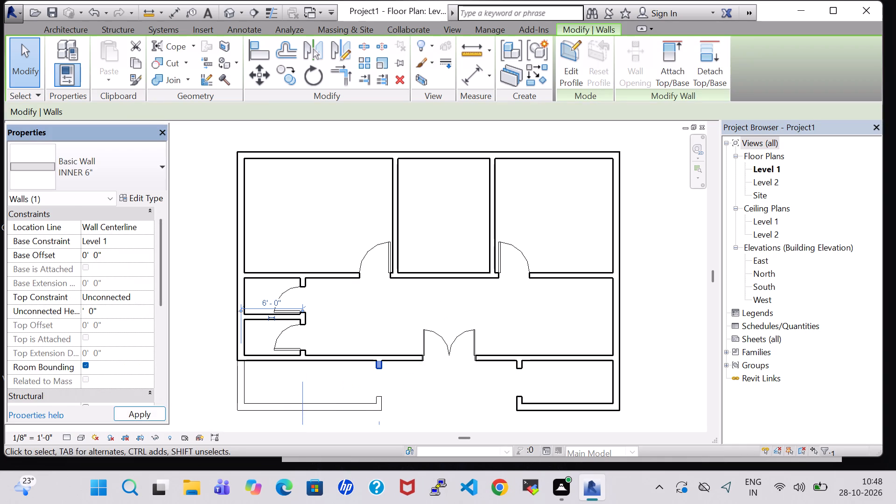
{"action": "key", "text": "2"}
{"action": "left_click", "coordinate": [142, 411]}
{"action": "left_click", "coordinate": [487, 405]}
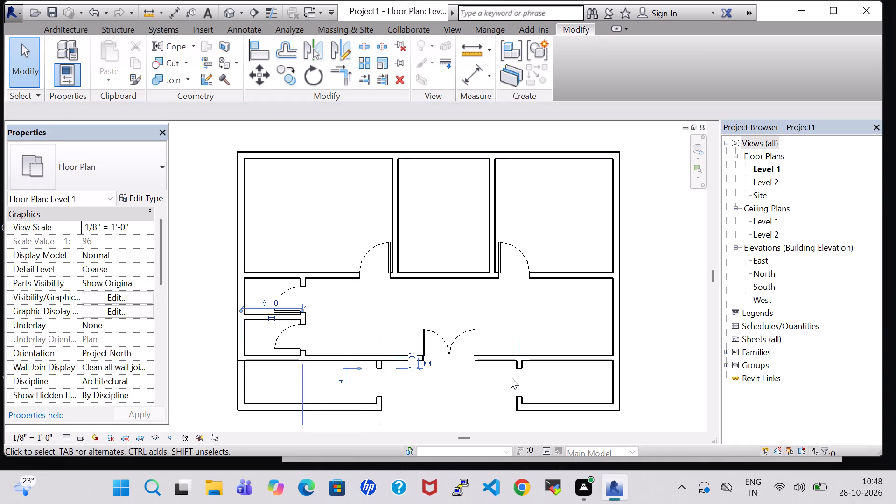
Set the unconnected height of the right bottom partition's upper and lower stubs to 2' 0".
{"action": "left_click", "coordinate": [518, 370]}
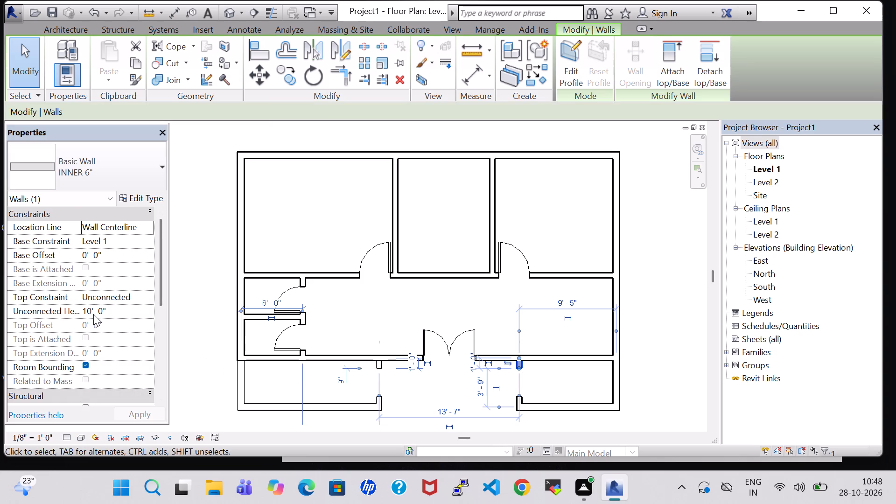
{"action": "left_click", "coordinate": [93, 314]}
{"action": "left_click", "coordinate": [92, 310]}
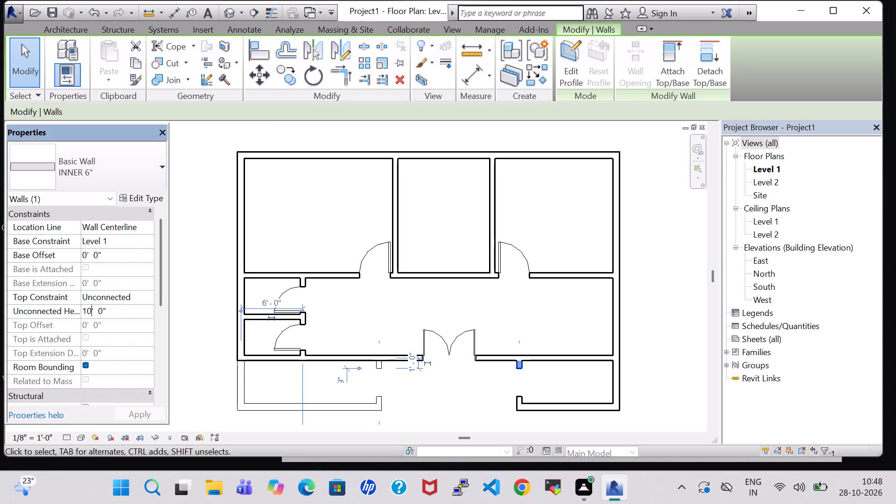
{"action": "key", "text": "BackSpace"}
{"action": "key", "text": "BackSpace"}
{"action": "key", "text": "2"}
{"action": "left_click", "coordinate": [139, 415]}
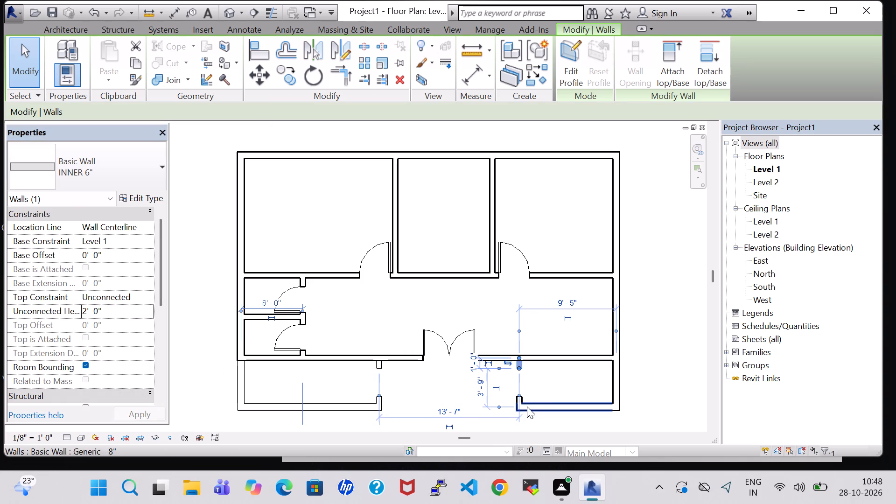
{"action": "left_click", "coordinate": [544, 378]}
{"action": "left_click", "coordinate": [519, 398]}
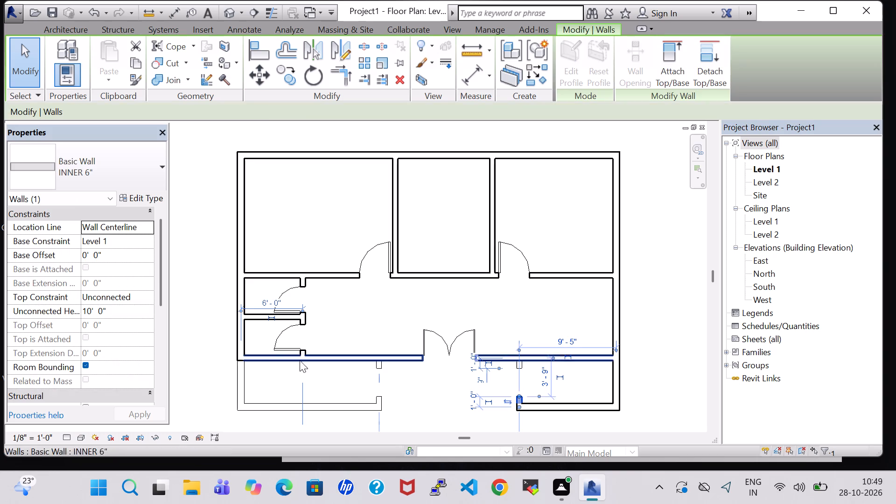
{"action": "double_click", "coordinate": [91, 313]}
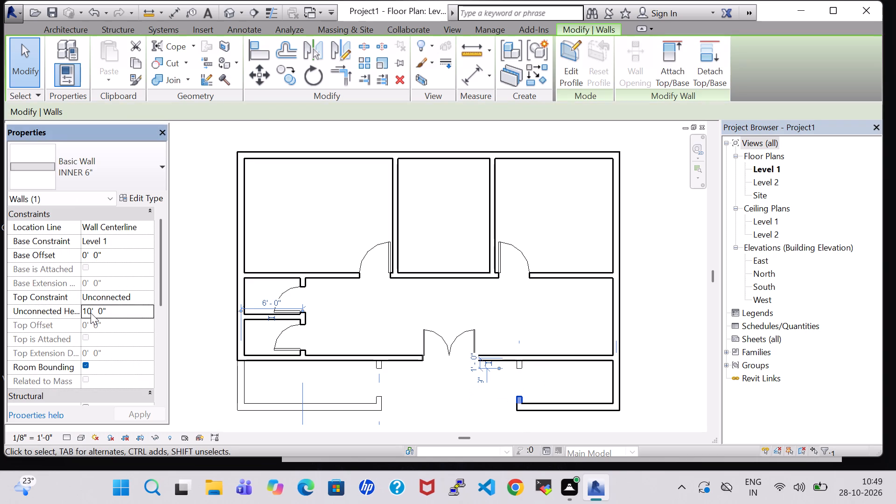
{"action": "key", "text": "BackSpace"}
{"action": "key", "text": "BackSpace"}
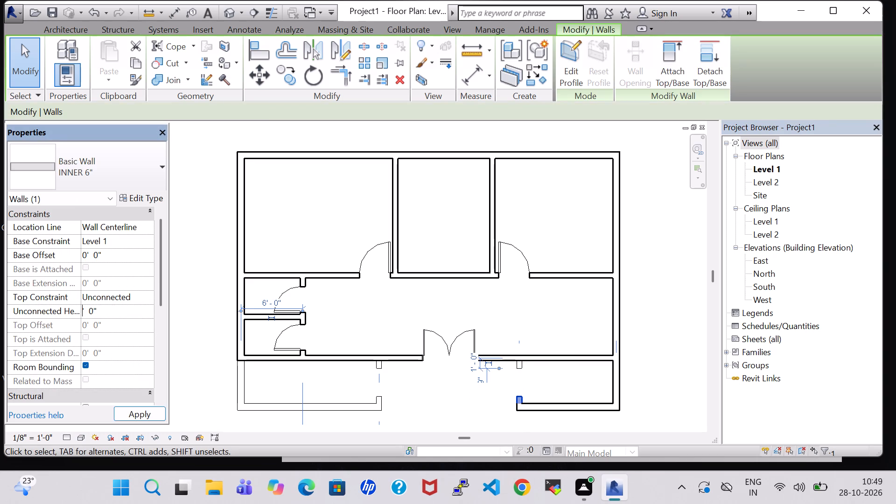
{"action": "key", "text": "2"}
{"action": "left_click", "coordinate": [142, 415]}
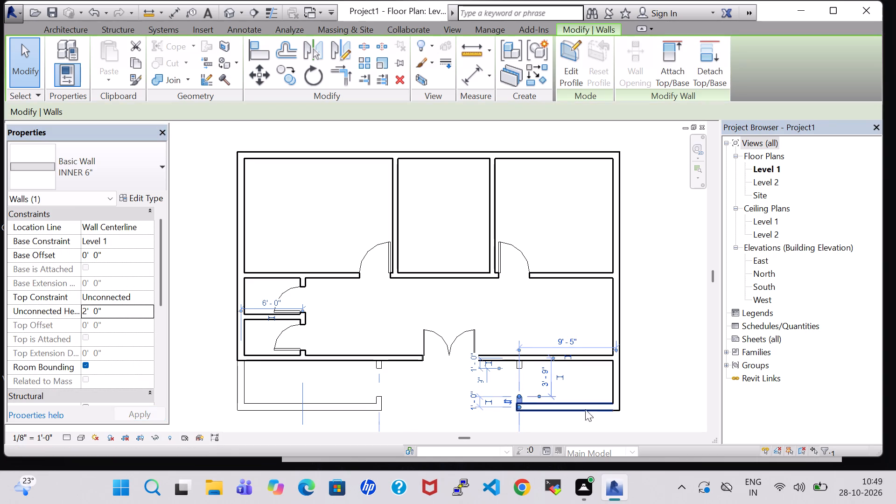
Set the unconnected height of the bottom-right bay's exterior side wall and front wall to 2' 0".
{"action": "left_click", "coordinate": [616, 388]}
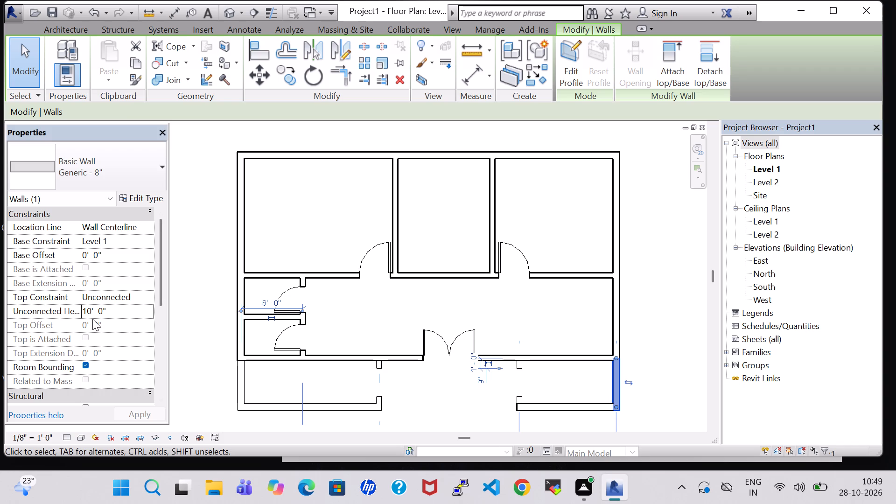
{"action": "left_click", "coordinate": [92, 319]}
{"action": "left_click", "coordinate": [91, 310]}
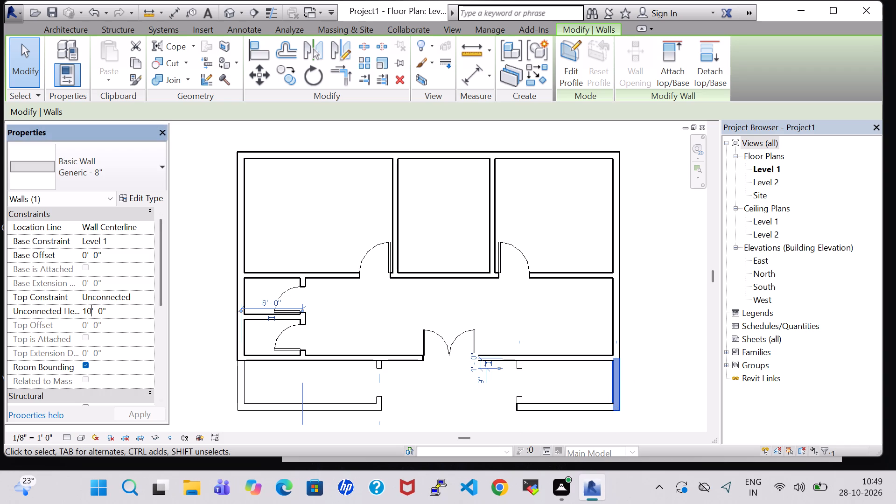
{"action": "key", "text": "BackSpace"}
{"action": "key", "text": "BackSpace"}
{"action": "key", "text": "2"}
{"action": "left_click", "coordinate": [140, 413]}
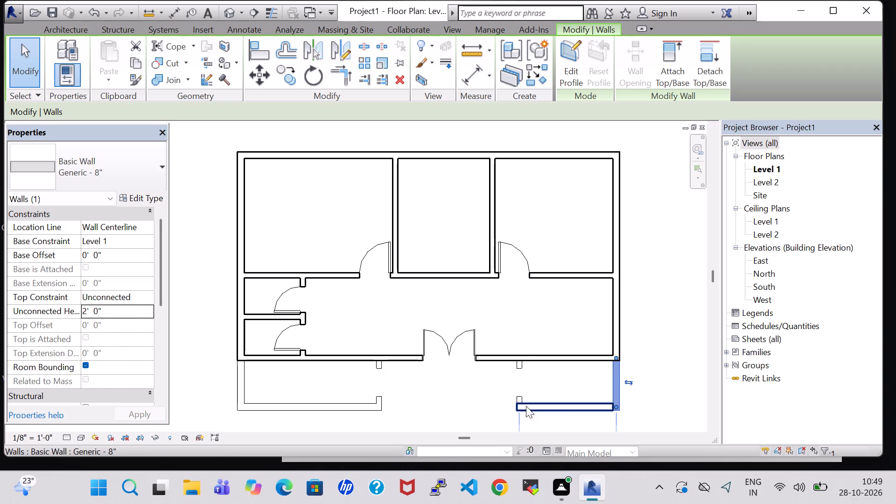
{"action": "left_click", "coordinate": [563, 412]}
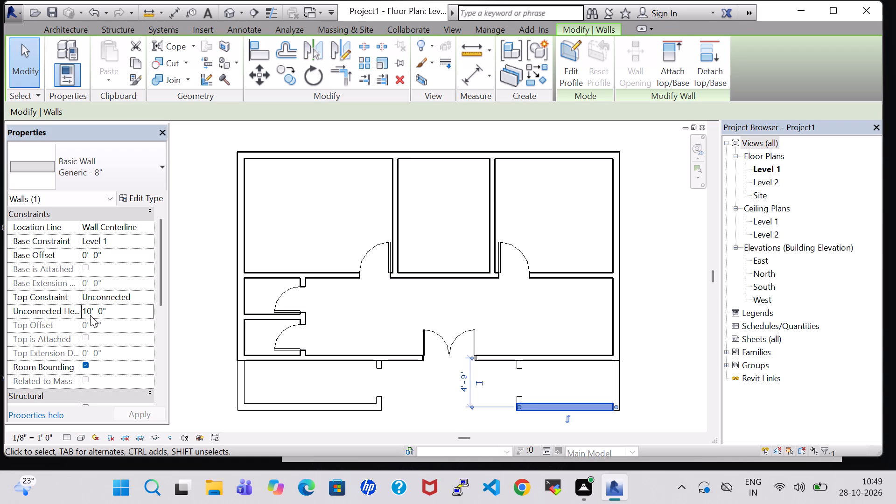
{"action": "left_click", "coordinate": [90, 313]}
{"action": "left_click", "coordinate": [90, 313]}
{"action": "key", "text": "BackSpace"}
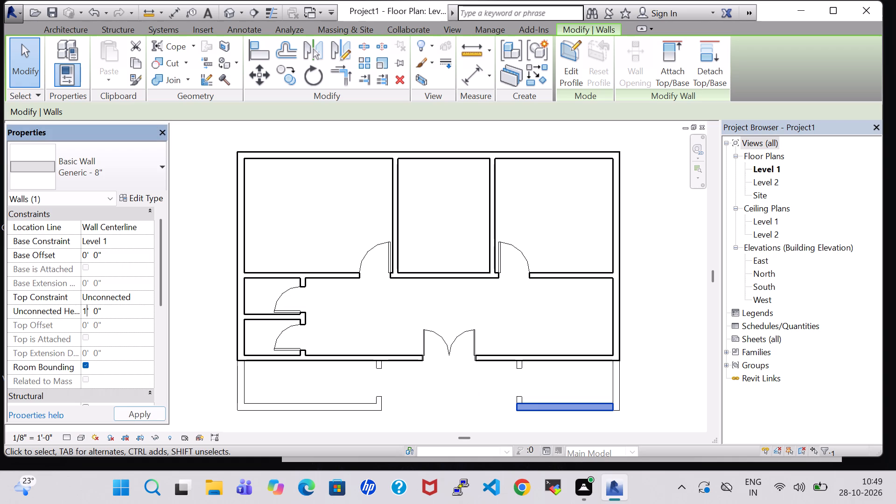
{"action": "key", "text": "BackSpace"}
{"action": "key", "text": "2"}
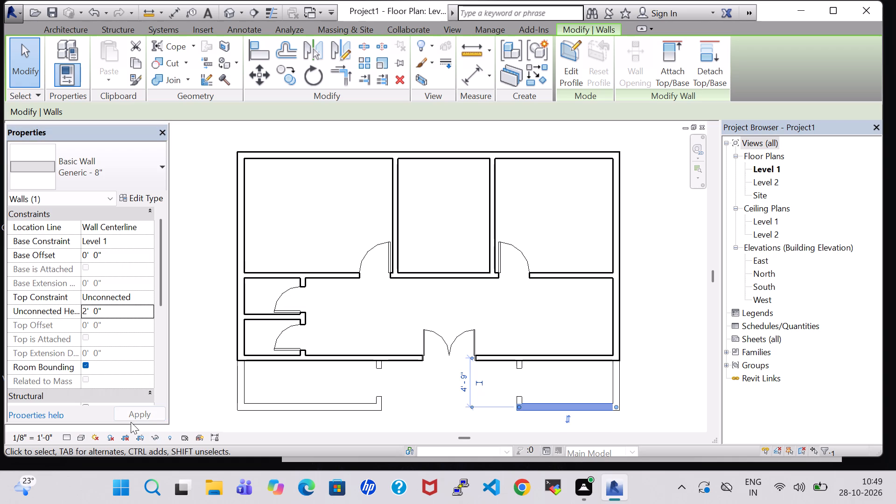
{"action": "left_click", "coordinate": [670, 378]}
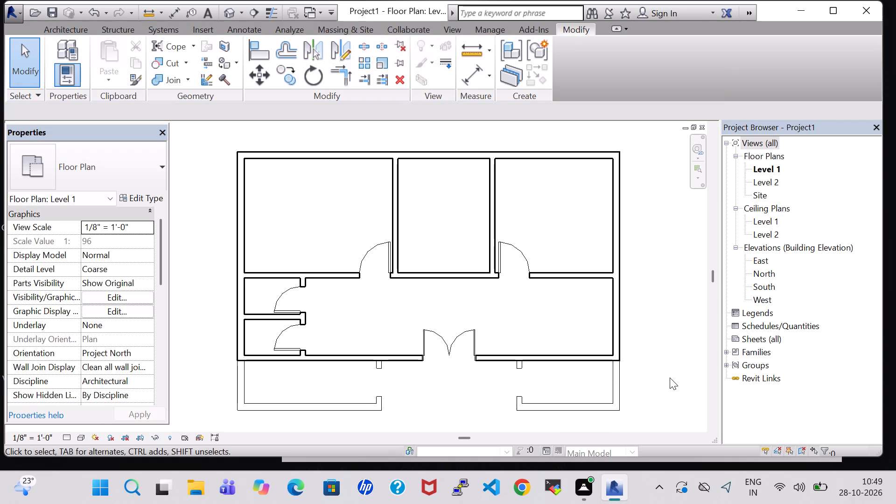
Load the Casement Dbl with Trim window family from the US Imperial Windows library for window placement.
{"action": "middle_click_drag", "start_coordinate": [656, 279], "coordinate": [663, 292]}
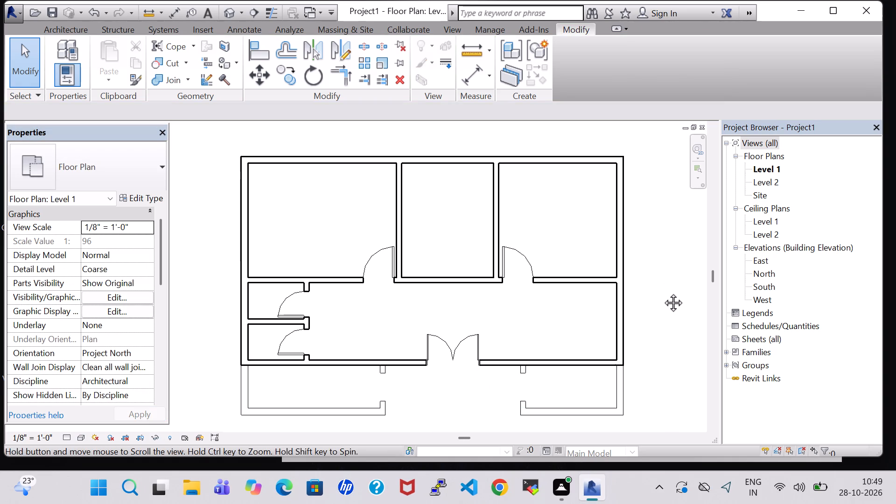
{"action": "middle_click_drag", "start_coordinate": [663, 292], "coordinate": [672, 325]}
{"action": "scroll", "coordinate": [339, 274], "scroll_direction": "down", "scroll_amount": 1}
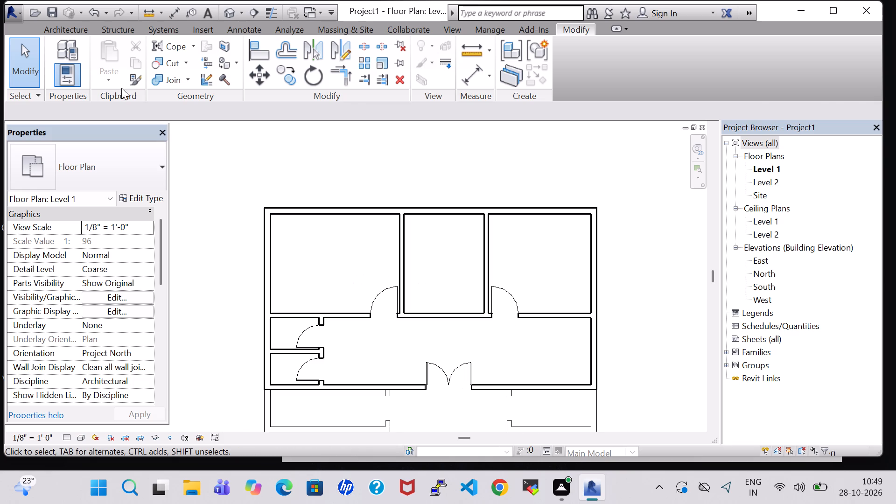
{"action": "left_click", "coordinate": [82, 25]}
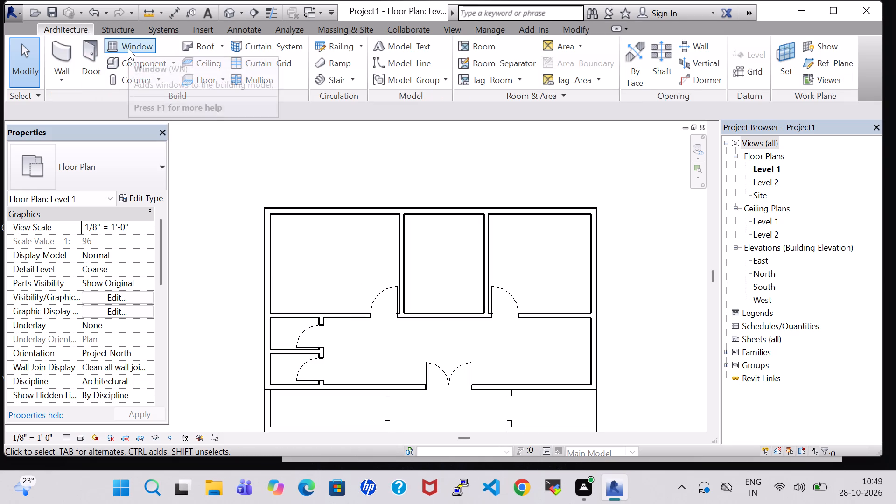
{"action": "left_click", "coordinate": [128, 49]}
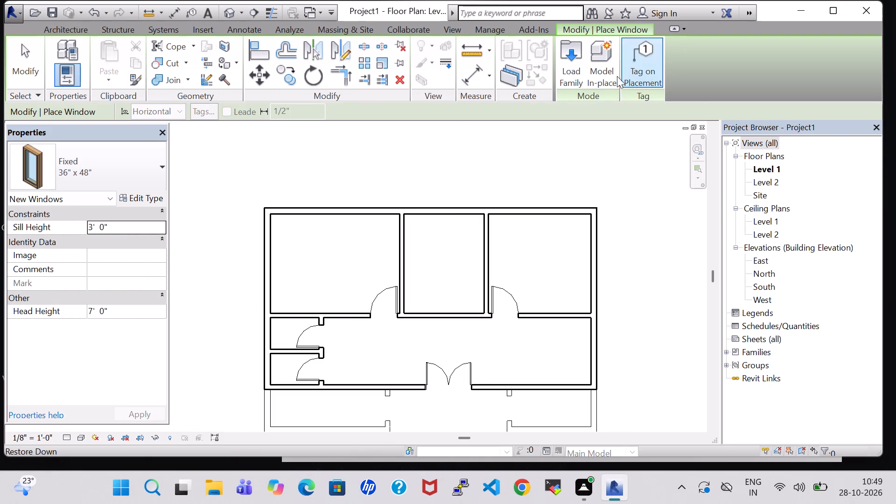
{"action": "left_click", "coordinate": [578, 60]}
{"action": "left_click", "coordinate": [527, 306]}
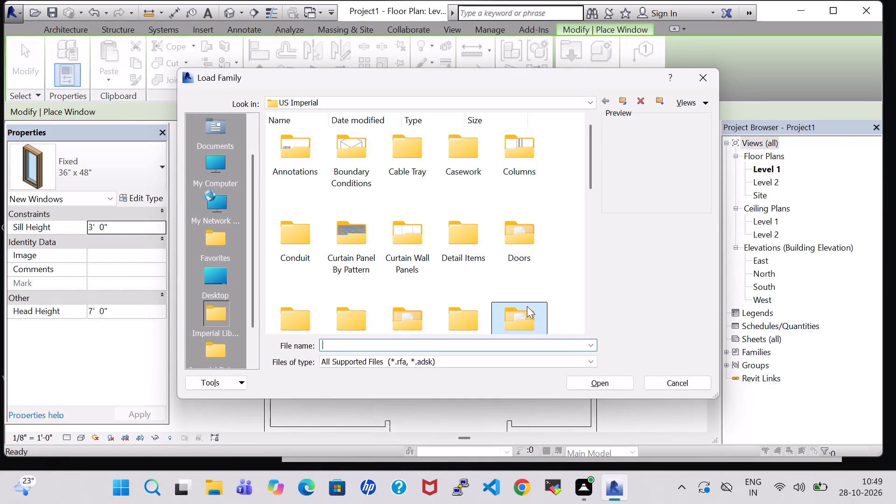
{"action": "key", "text": "w"}
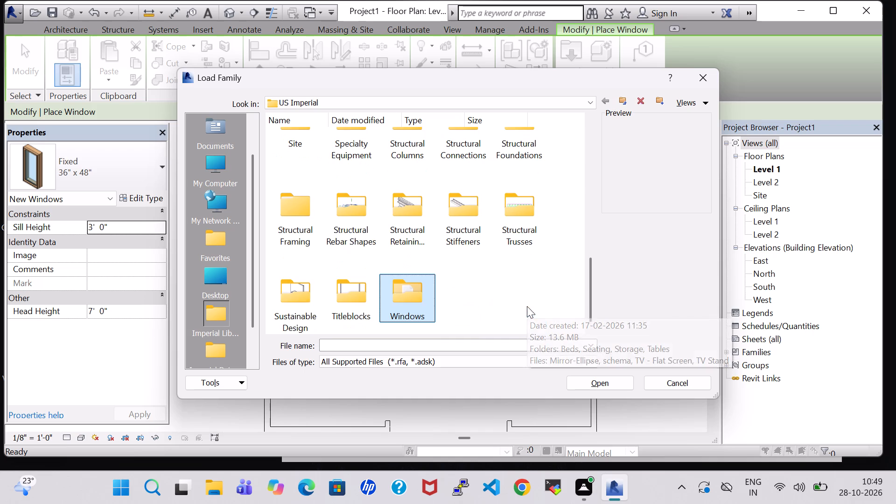
{"action": "left_click", "coordinate": [380, 303]}
{"action": "left_click", "coordinate": [396, 303]}
{"action": "double_click", "coordinate": [401, 303]}
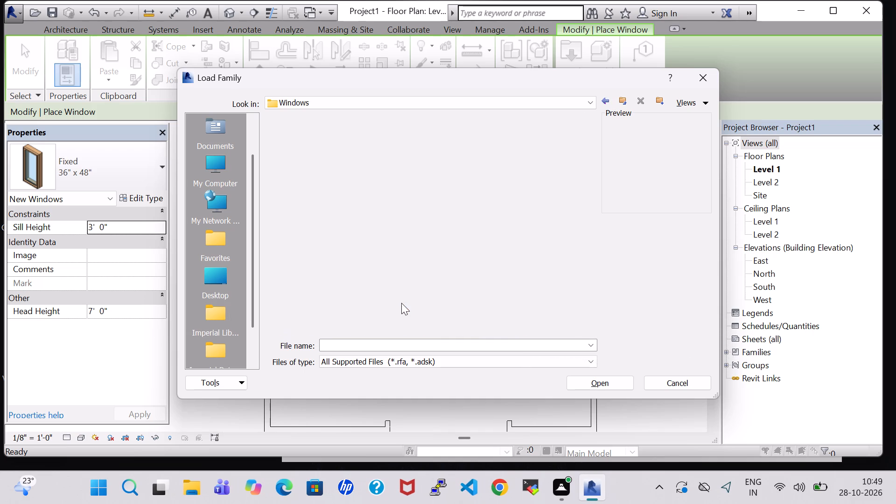
{"action": "left_click", "coordinate": [462, 177]}
{"action": "left_click", "coordinate": [627, 384]}
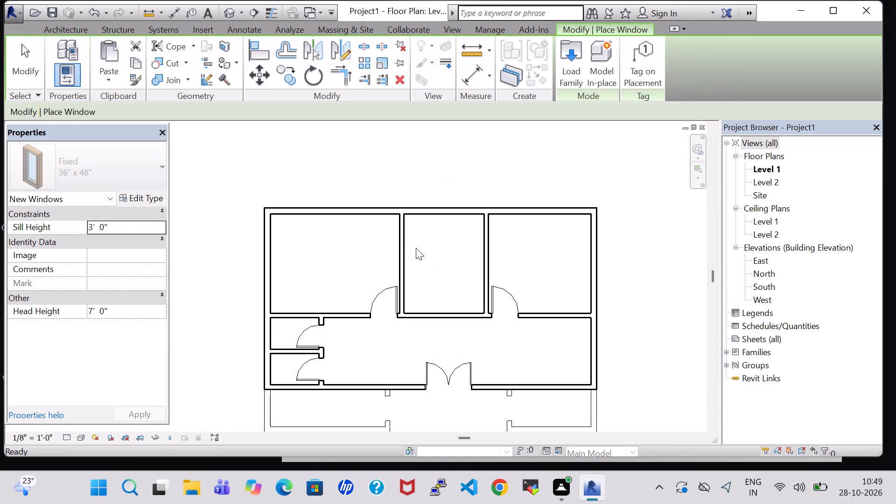
Place 48" x 48" casement windows centred on each exterior wall span of the three rear rooms and on the hall's right exterior wall.
{"action": "left_click", "coordinate": [332, 206]}
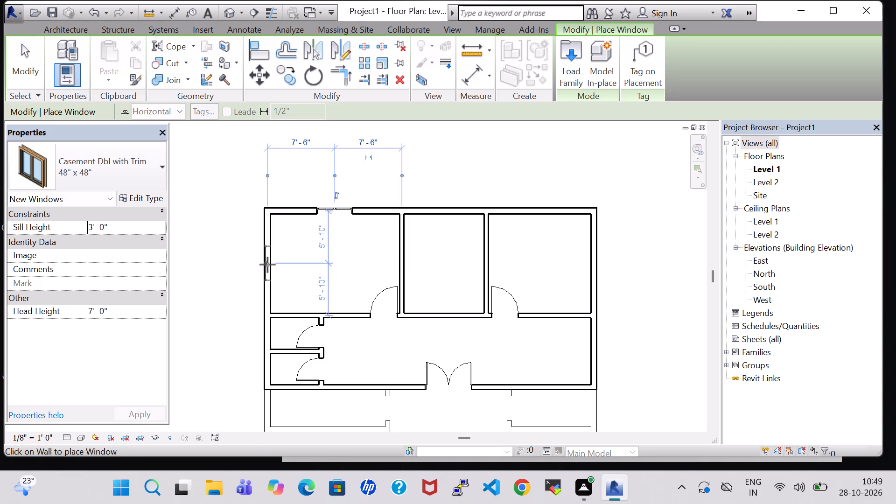
{"action": "left_click", "coordinate": [267, 265]}
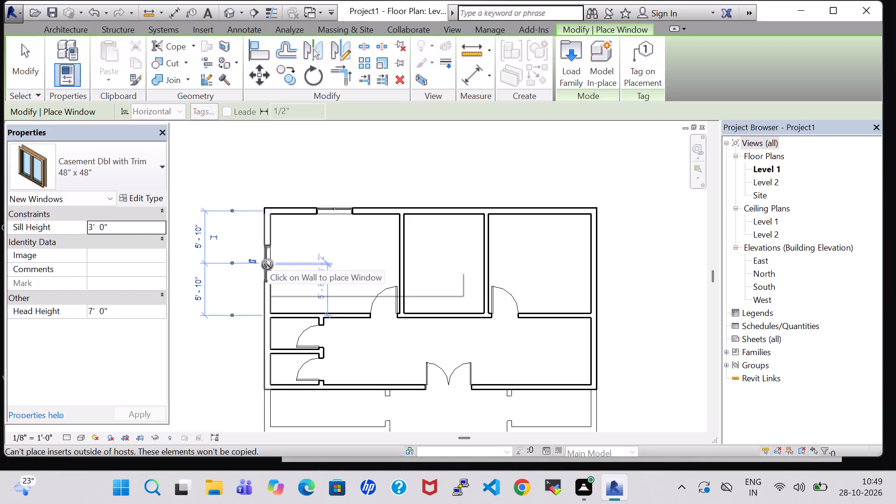
{"action": "left_click", "coordinate": [449, 207]}
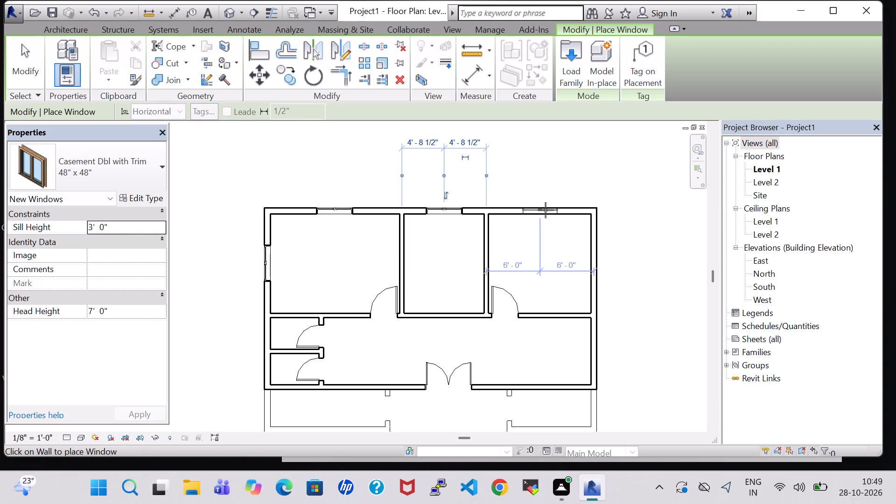
{"action": "left_click", "coordinate": [546, 210]}
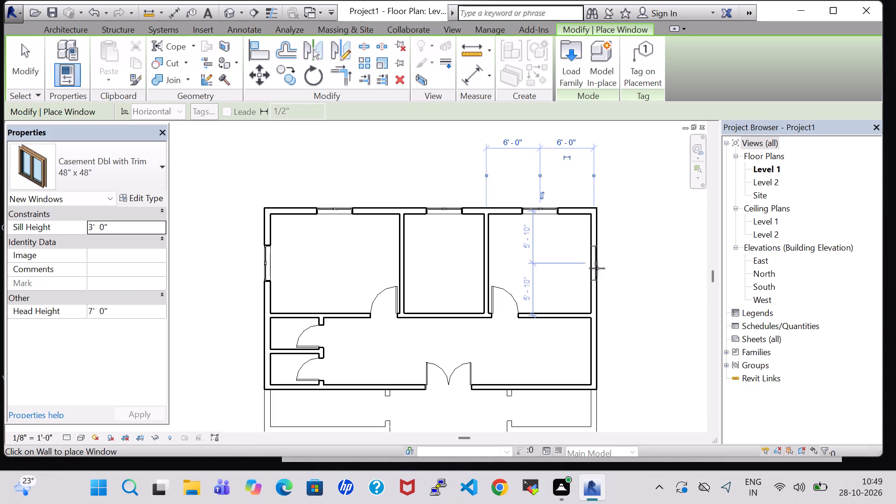
{"action": "left_click", "coordinate": [595, 268]}
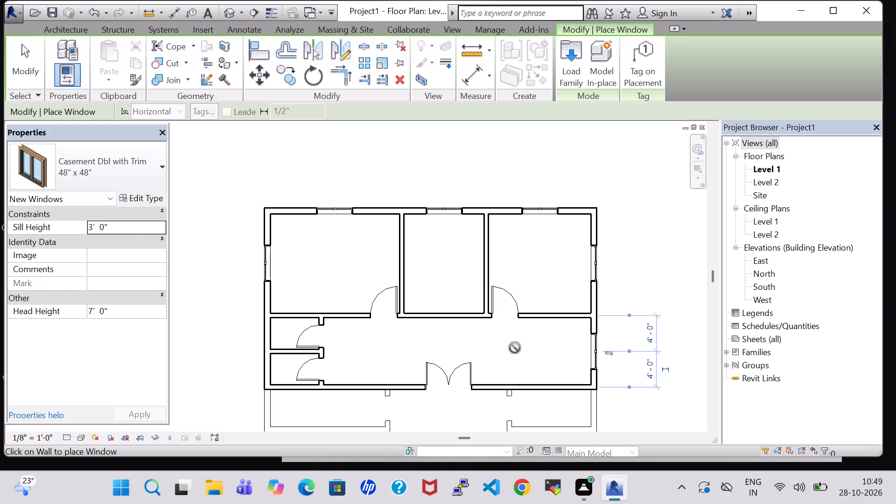
{"action": "key", "text": "Escape"}
{"action": "key", "text": "Escape"}
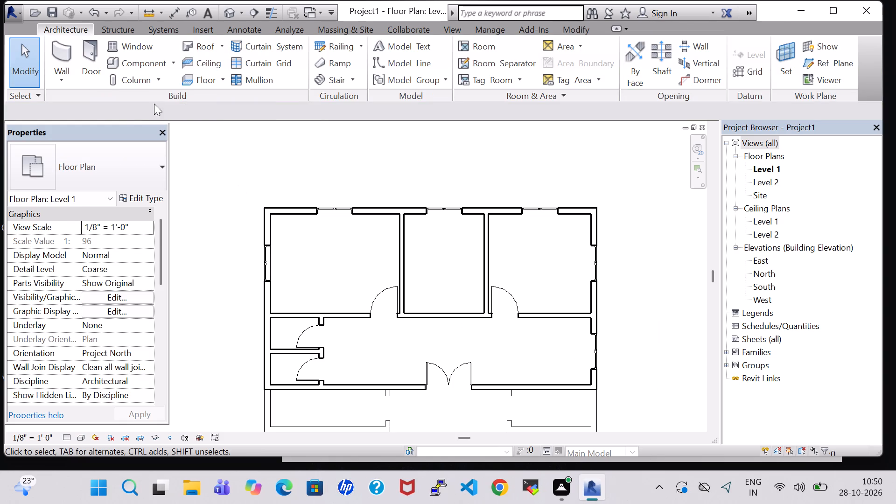
Load the Transom with Trim window family from the US Imperial Windows library for window placement.
{"action": "left_click", "coordinate": [141, 48]}
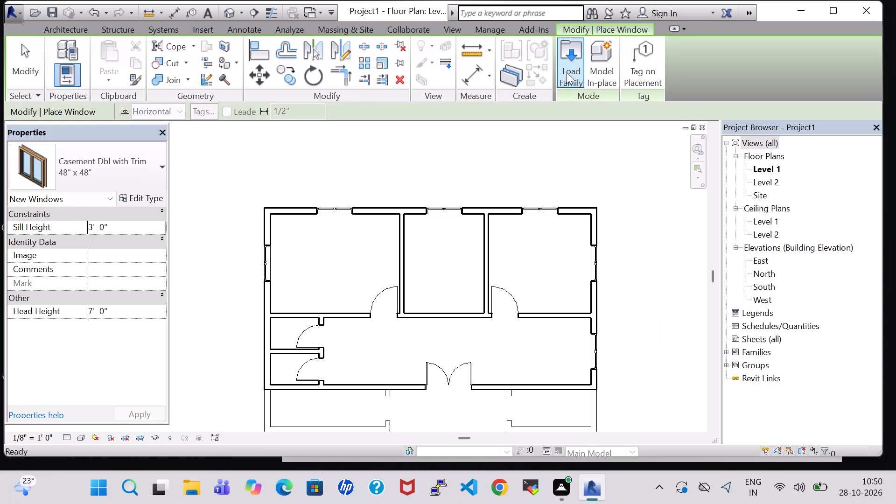
{"action": "left_click", "coordinate": [575, 71]}
{"action": "left_click", "coordinate": [528, 310]}
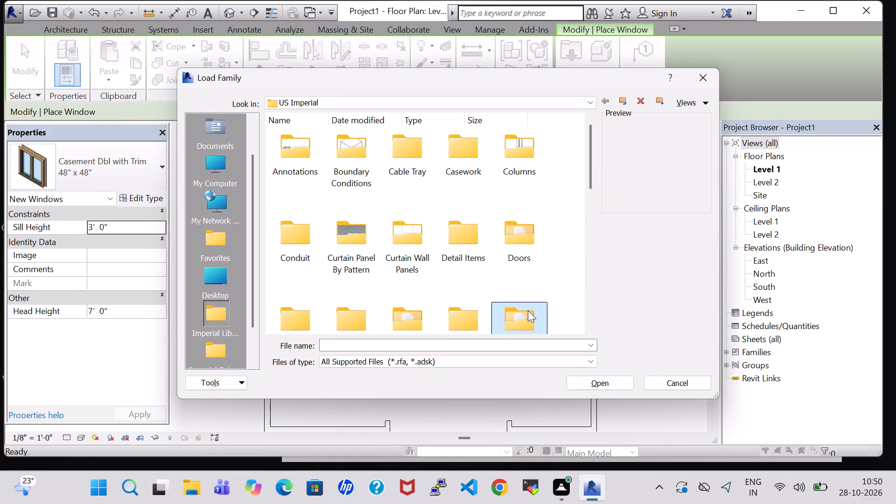
{"action": "key", "text": "w"}
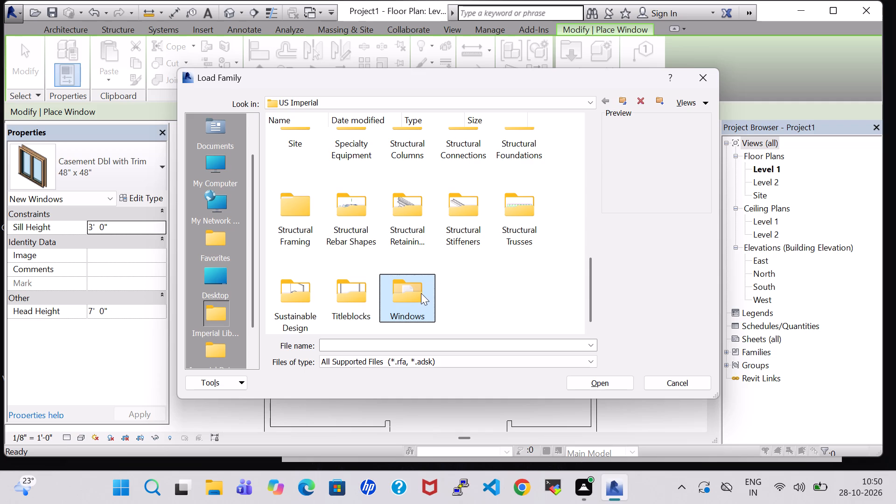
{"action": "double_click", "coordinate": [421, 293]}
{"action": "scroll", "coordinate": [420, 293], "scroll_direction": "down", "scroll_amount": 2}
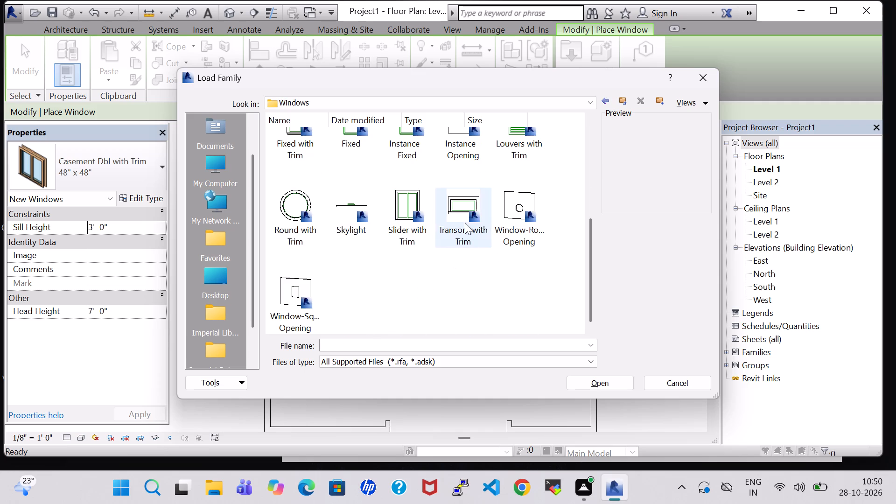
{"action": "left_click", "coordinate": [465, 223]}
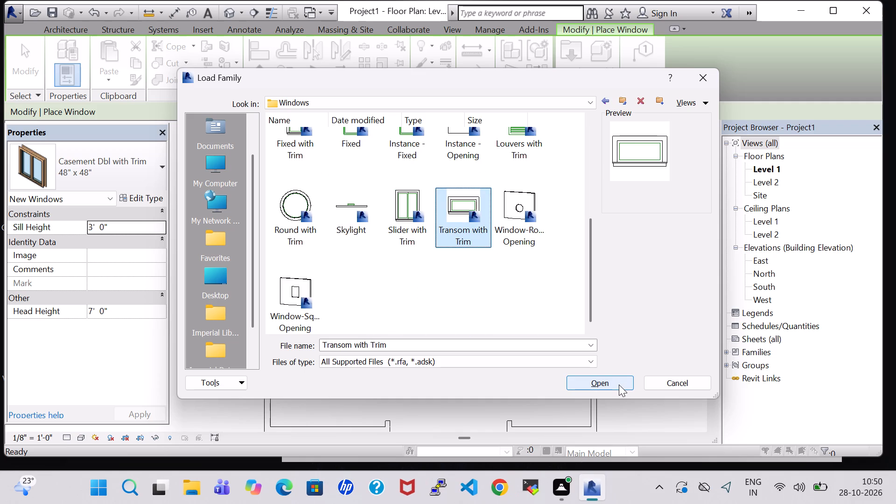
{"action": "left_click", "coordinate": [619, 385]}
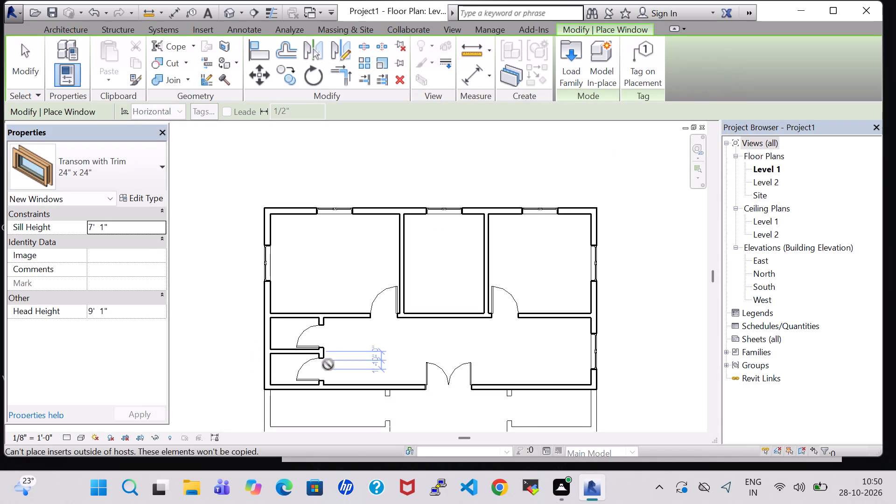
Place a 24" x 24" transom window with 7' 1" sill height centred on the left exterior wall of each of the two small rooms.
{"action": "middle_click_drag", "start_coordinate": [351, 364], "coordinate": [397, 310]}
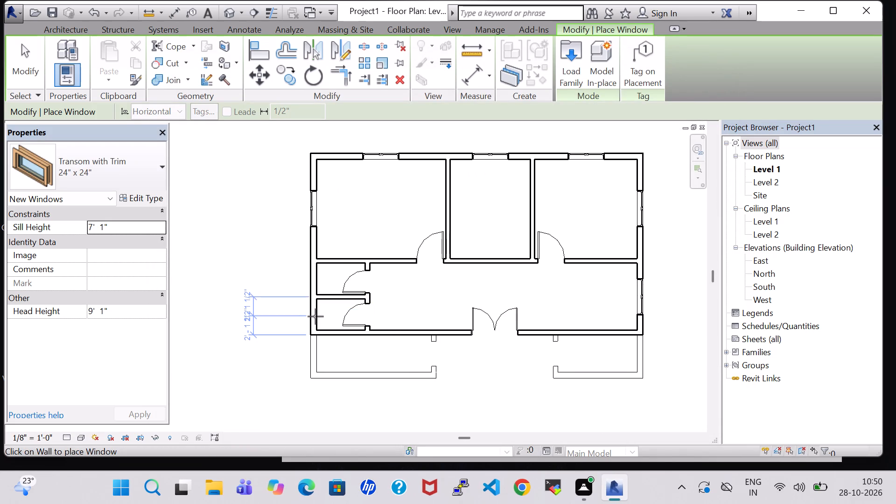
{"action": "left_click", "coordinate": [314, 316]}
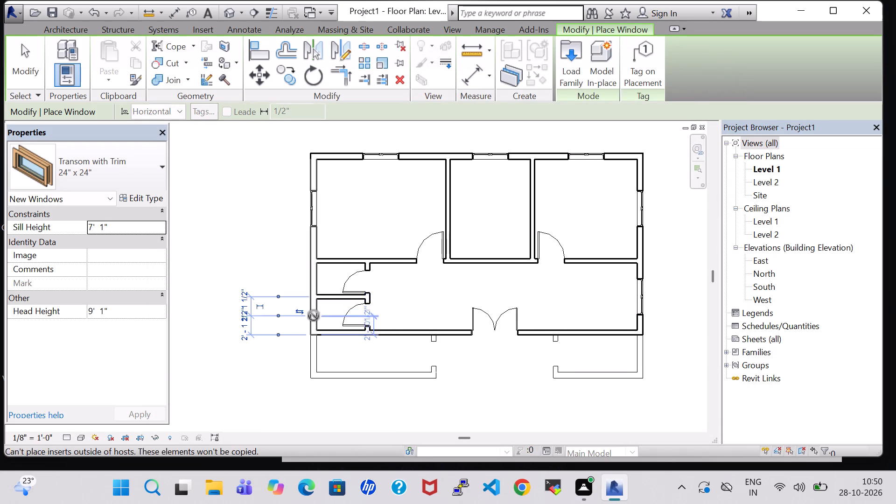
{"action": "left_click", "coordinate": [314, 278]}
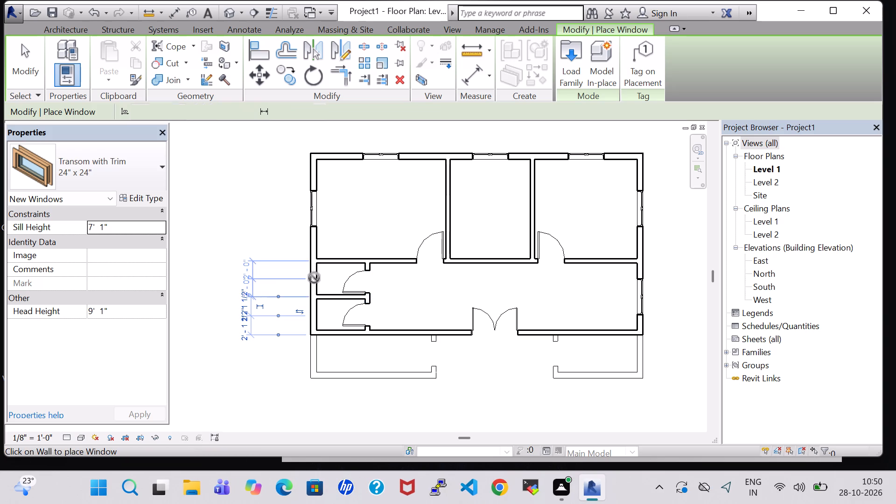
{"action": "key", "text": "Escape"}
{"action": "key", "text": "Escape"}
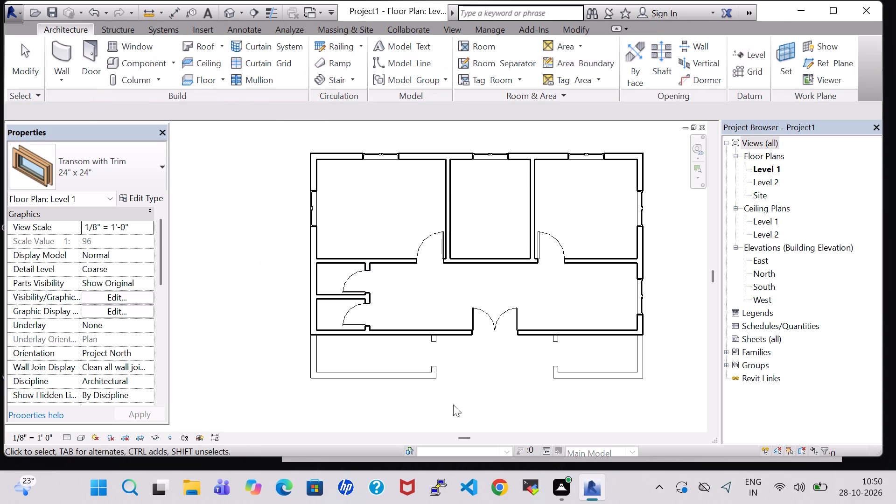
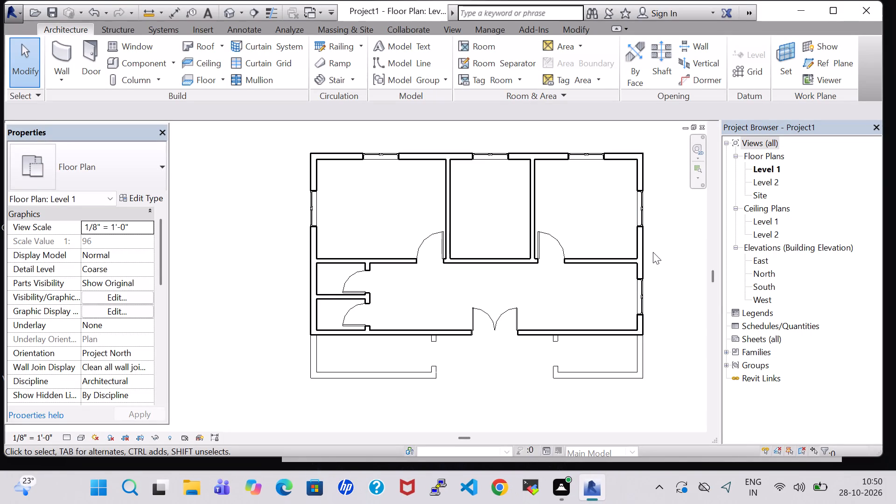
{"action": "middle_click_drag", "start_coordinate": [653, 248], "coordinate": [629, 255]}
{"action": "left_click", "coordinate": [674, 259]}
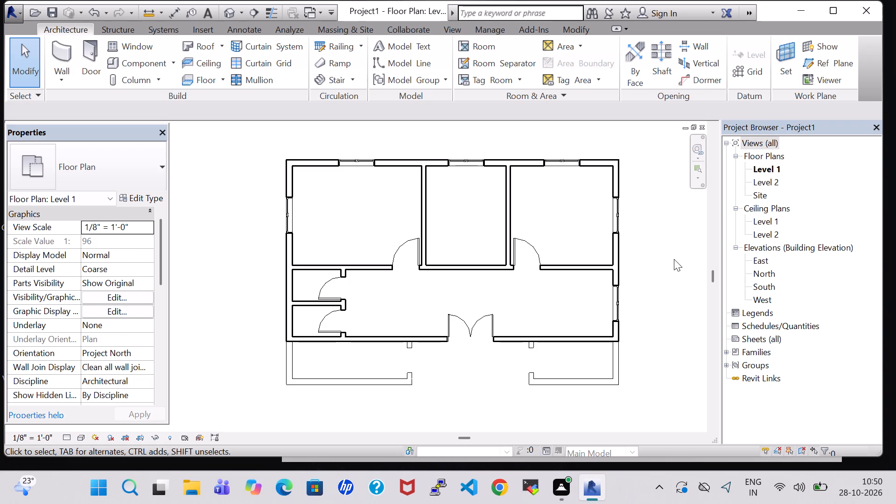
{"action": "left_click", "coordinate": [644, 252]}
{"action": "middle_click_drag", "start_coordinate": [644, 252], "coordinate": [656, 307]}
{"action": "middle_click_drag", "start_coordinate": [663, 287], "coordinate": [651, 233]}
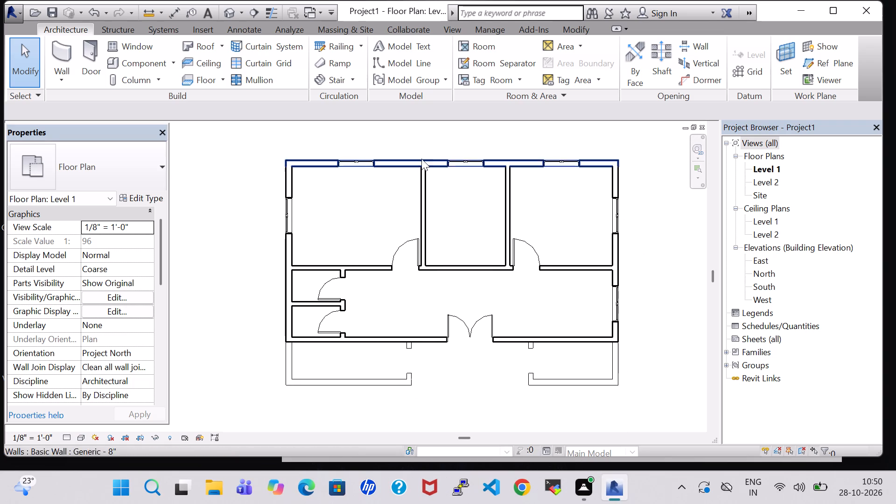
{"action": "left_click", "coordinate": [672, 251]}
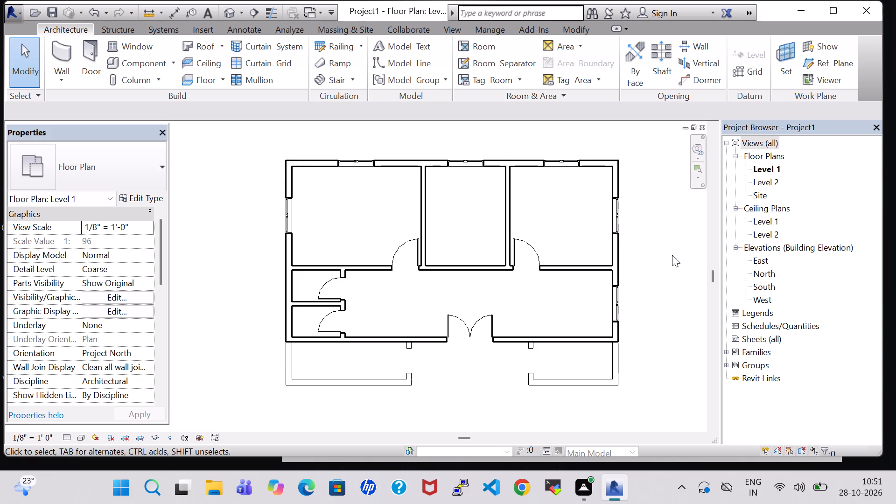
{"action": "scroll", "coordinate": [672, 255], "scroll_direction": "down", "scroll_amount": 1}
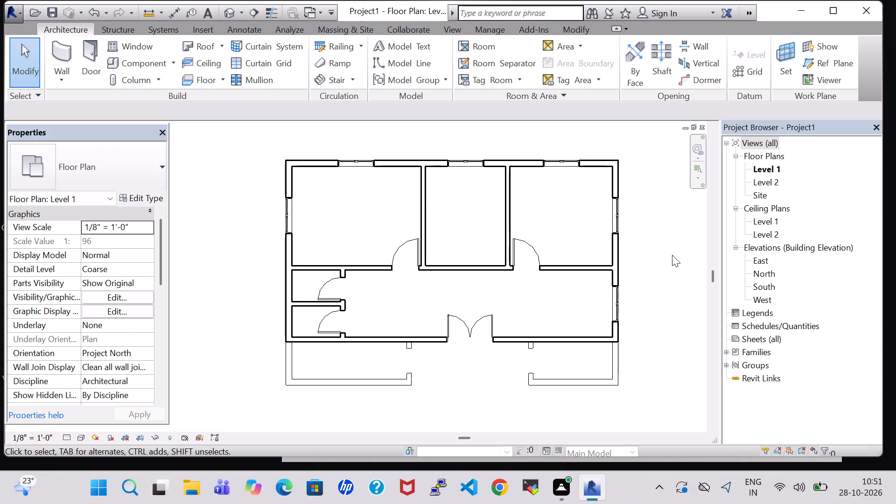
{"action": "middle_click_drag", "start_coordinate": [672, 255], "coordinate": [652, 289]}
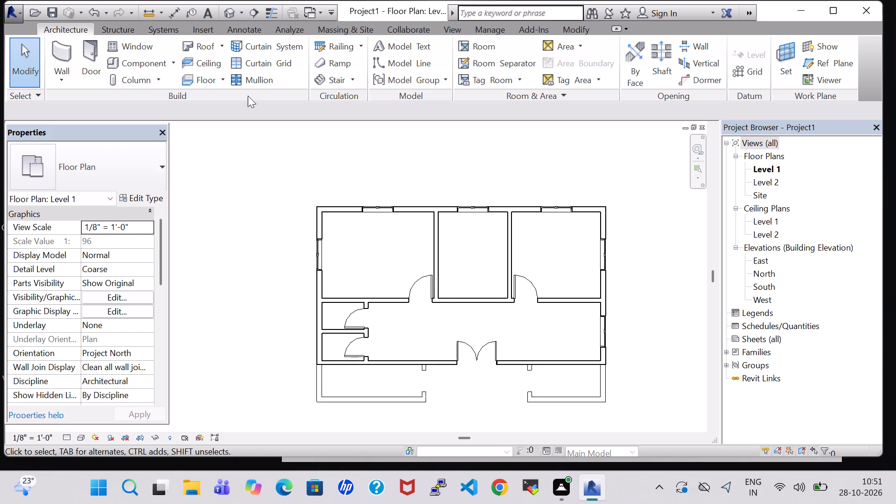
Show the building in the default 3D view with the Realistic visual style and examine it from the front.
{"action": "left_click", "coordinate": [228, 17]}
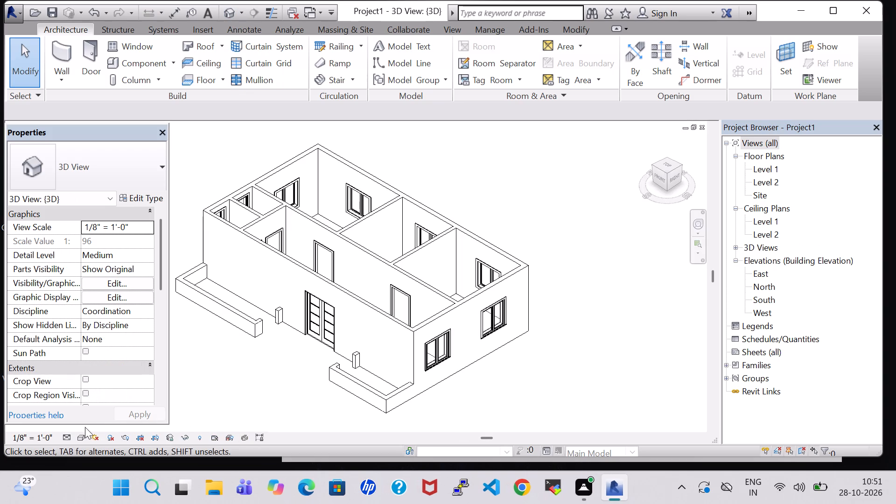
{"action": "left_click", "coordinate": [79, 438]}
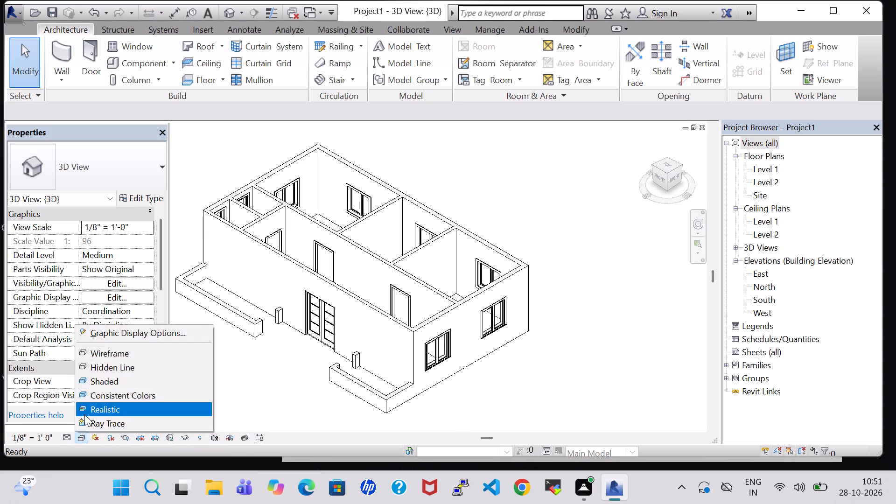
{"action": "left_click", "coordinate": [84, 414]}
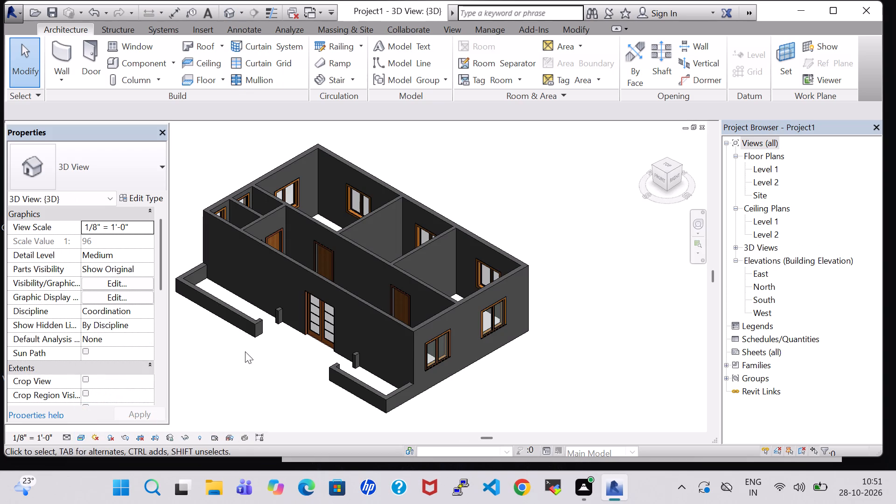
{"action": "middle_click_drag", "start_coordinate": [245, 351], "coordinate": [329, 336], "text": "shift"}
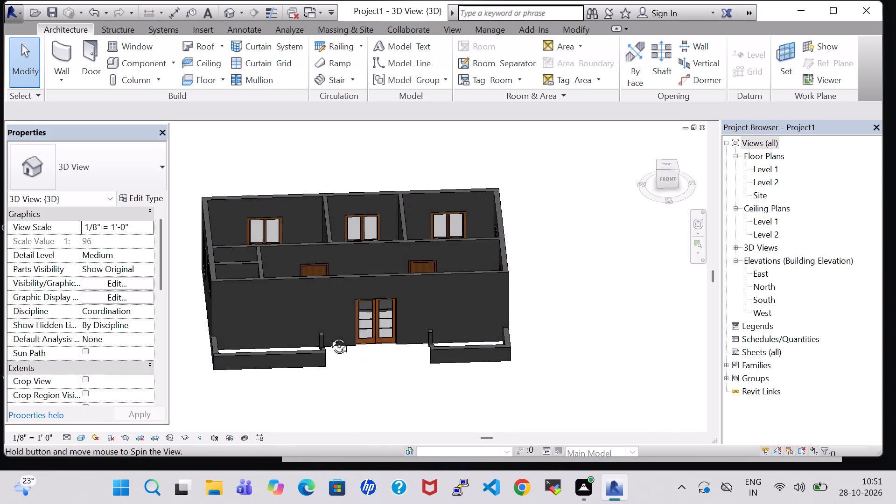
{"action": "middle_click_drag", "start_coordinate": [329, 336], "coordinate": [322, 350], "text": "shift"}
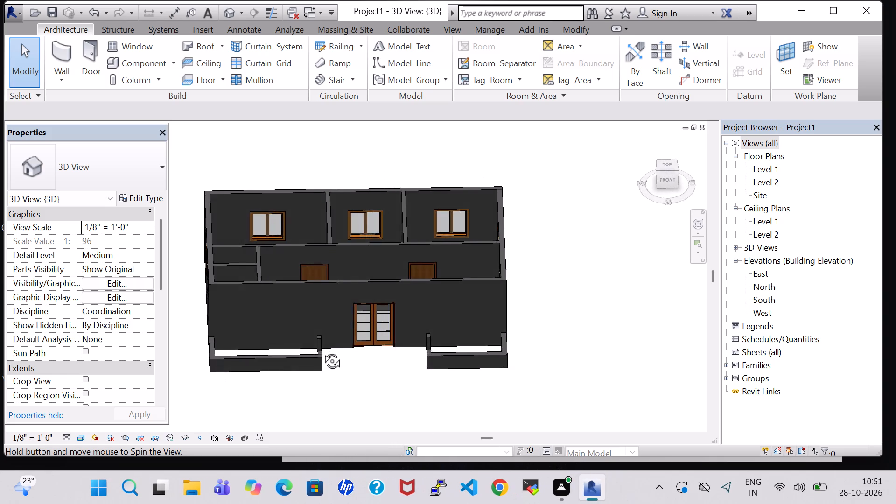
{"action": "middle_click_drag", "start_coordinate": [322, 350], "coordinate": [337, 350], "text": "shift"}
Return to the Level 1 floor plan and load the Bed-Box family from the US Imperial Furniture Beds library.
{"action": "double_click", "coordinate": [763, 168]}
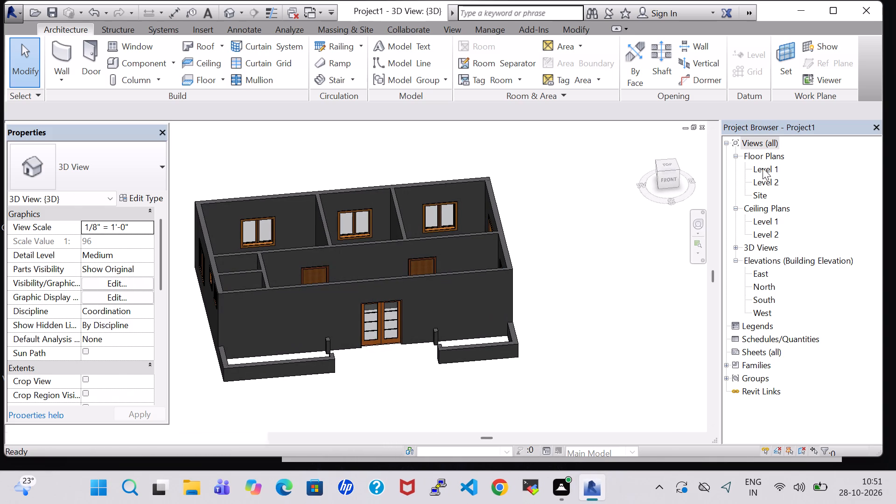
{"action": "scroll", "coordinate": [563, 215], "scroll_direction": "down", "scroll_amount": 2}
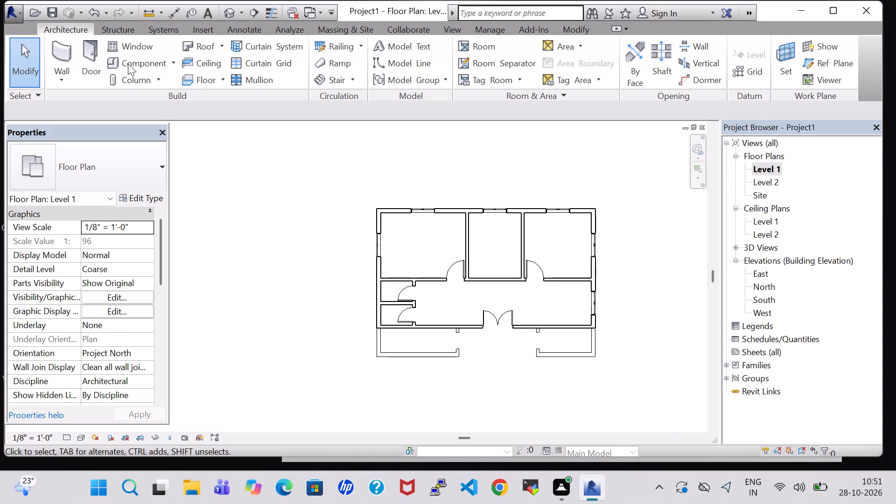
{"action": "left_click", "coordinate": [124, 64]}
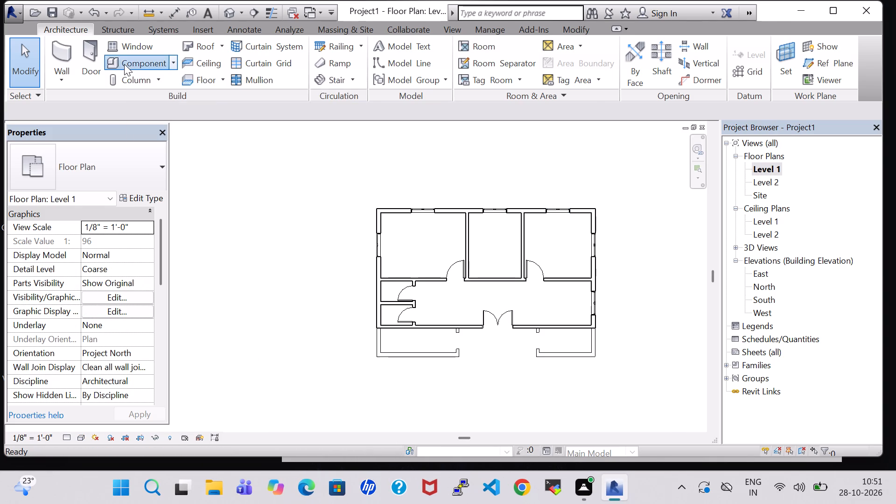
{"action": "left_click", "coordinate": [578, 63]}
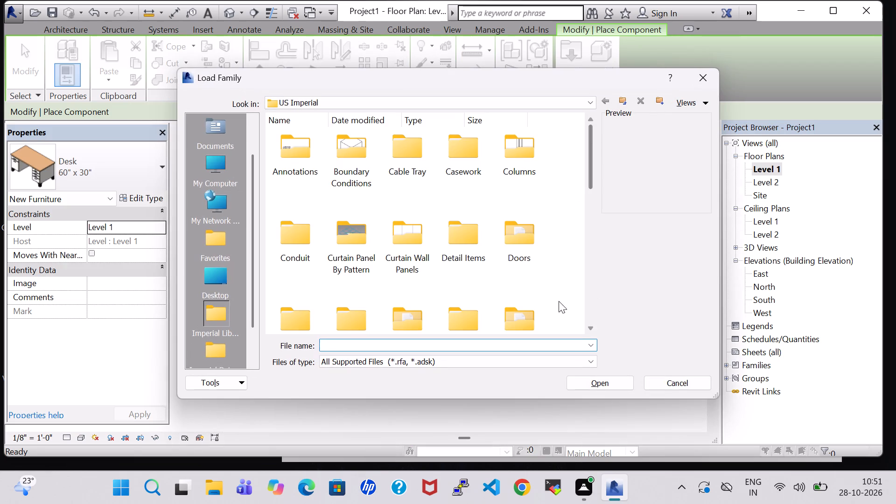
{"action": "double_click", "coordinate": [532, 313]}
{"action": "double_click", "coordinate": [298, 152]}
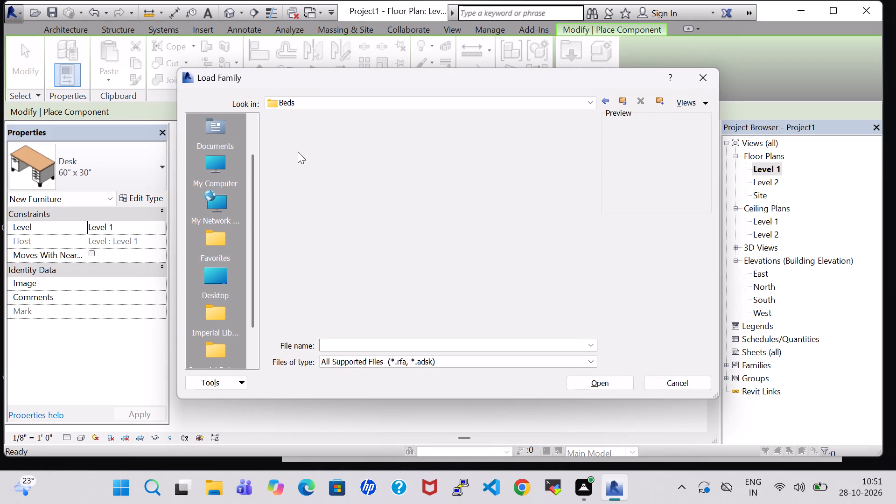
{"action": "left_click", "coordinate": [303, 139]}
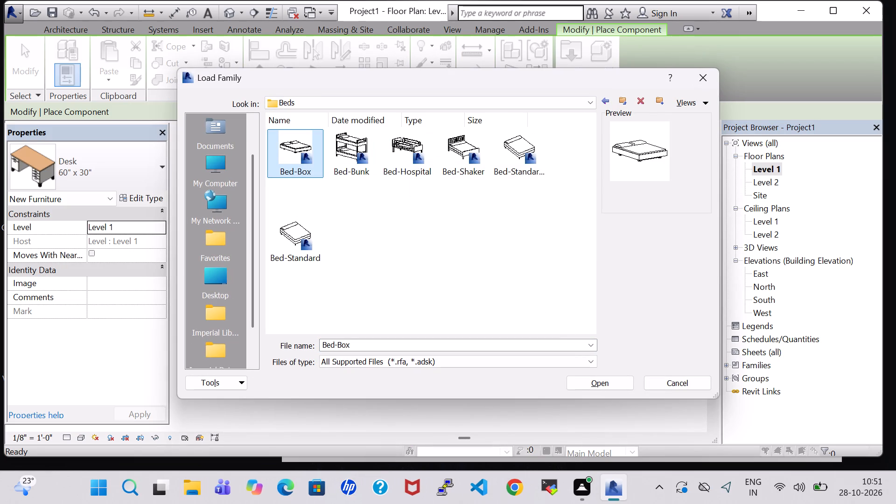
{"action": "left_click", "coordinate": [590, 379]}
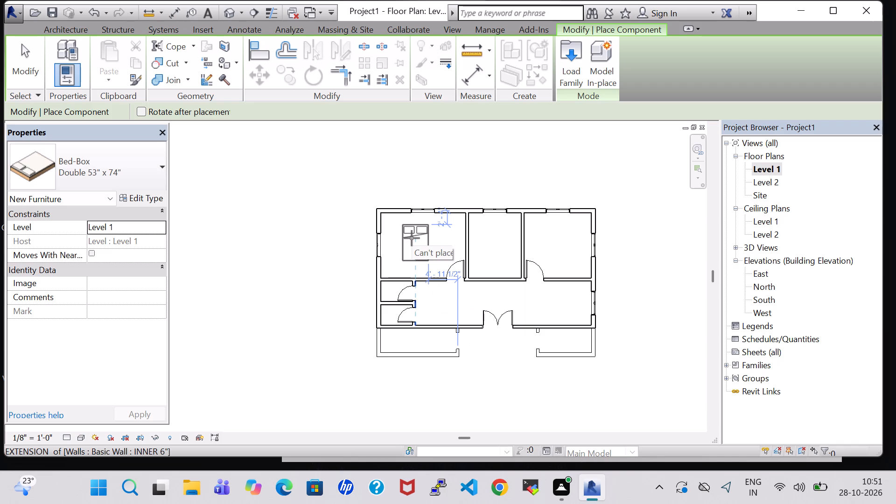
Place a Double 53" x 74" Bed-Box in the left rear room, rotated so its pillows face the left exterior wall.
{"action": "key", "text": "space"}
{"action": "scroll", "coordinate": [412, 245], "scroll_direction": "up", "scroll_amount": 6}
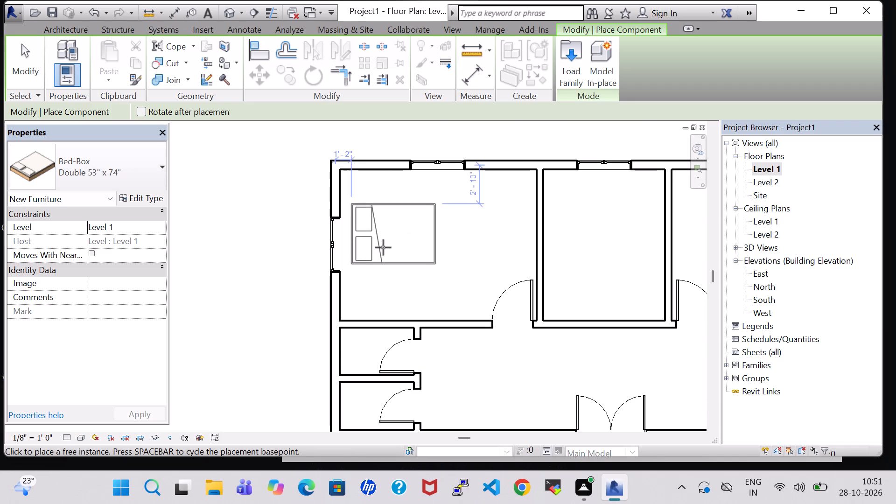
{"action": "left_click", "coordinate": [380, 241]}
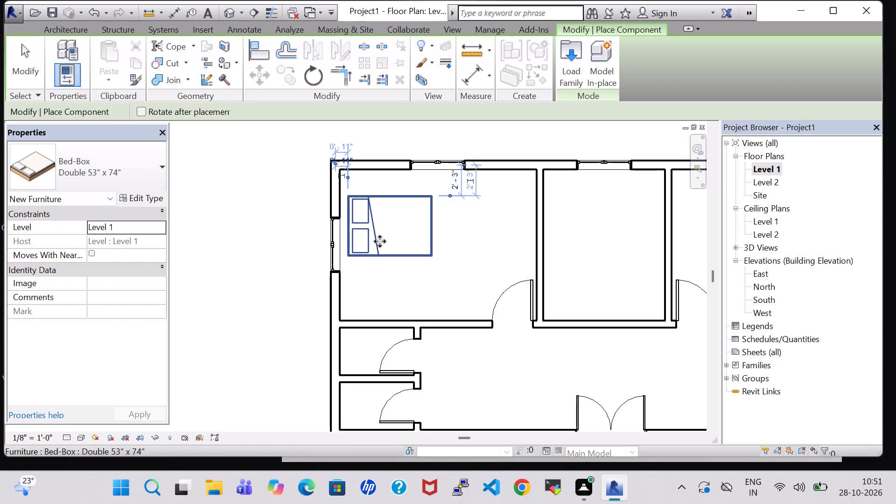
{"action": "key", "text": "Escape"}
{"action": "key", "text": "Escape"}
Change the placed bed's type to Queen 60" x 79".
{"action": "left_click", "coordinate": [380, 241]}
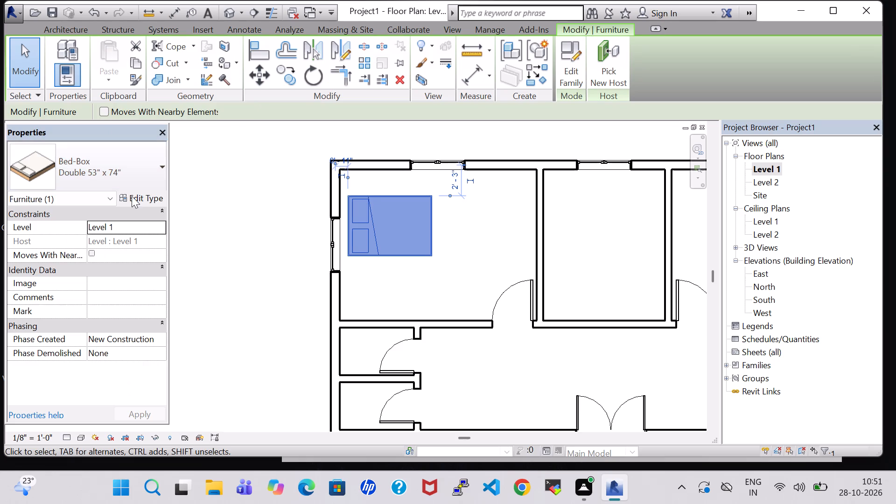
{"action": "left_click", "coordinate": [132, 196]}
{"action": "left_click", "coordinate": [181, 108]}
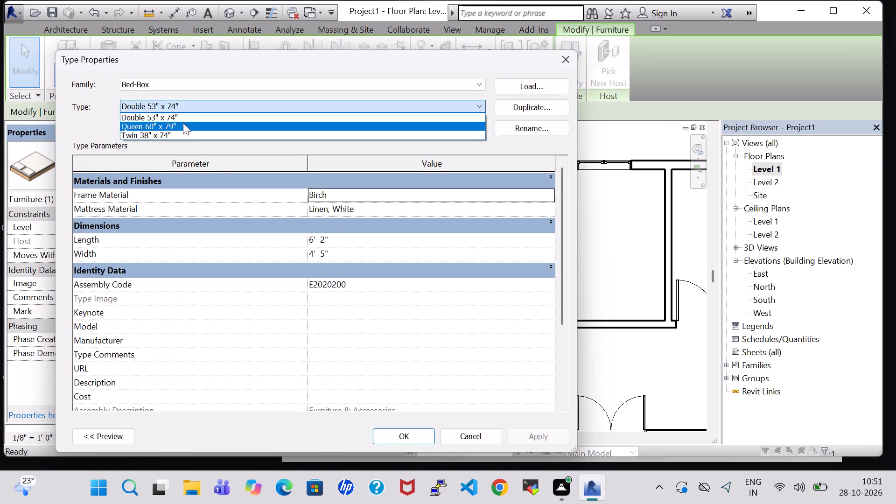
{"action": "left_click", "coordinate": [183, 124]}
{"action": "left_click", "coordinate": [401, 434]}
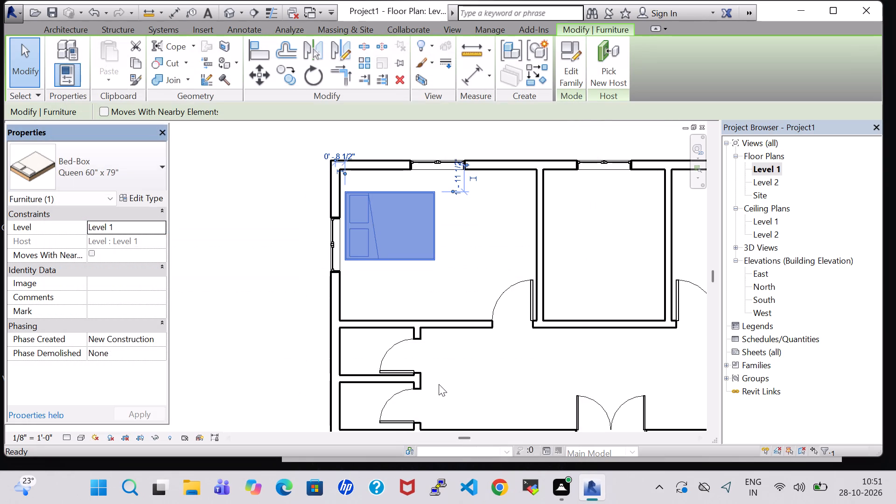
Nudge the queen bed about 3" toward the left exterior wall so its head sits close to the wall.
{"action": "key", "text": "Left"}
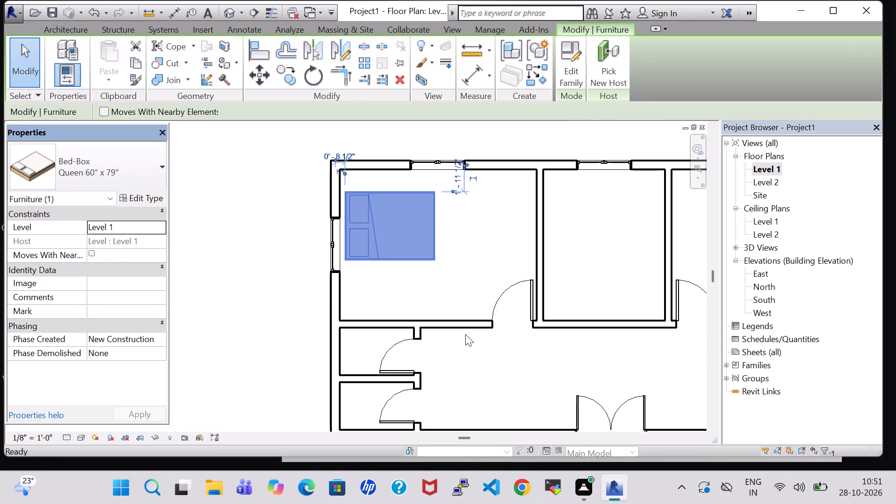
{"action": "left_click", "coordinate": [498, 233]}
{"action": "left_click", "coordinate": [436, 228]}
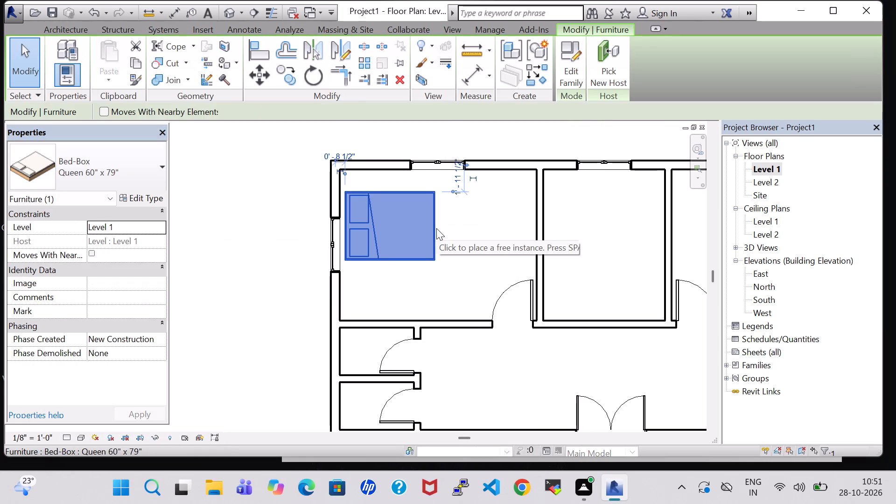
{"action": "key", "text": "Left"}
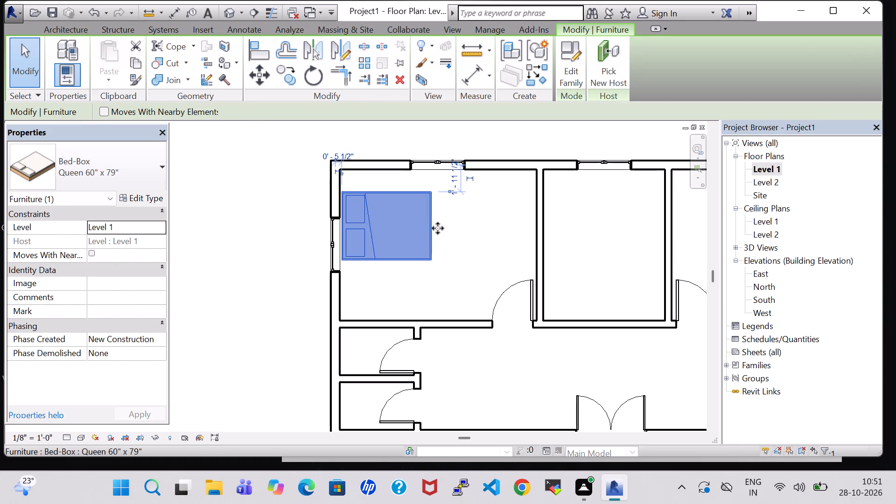
{"action": "left_click", "coordinate": [461, 230]}
Load the Table-End family from the US Imperial Furniture Tables library for component placement.
{"action": "left_click", "coordinate": [123, 63]}
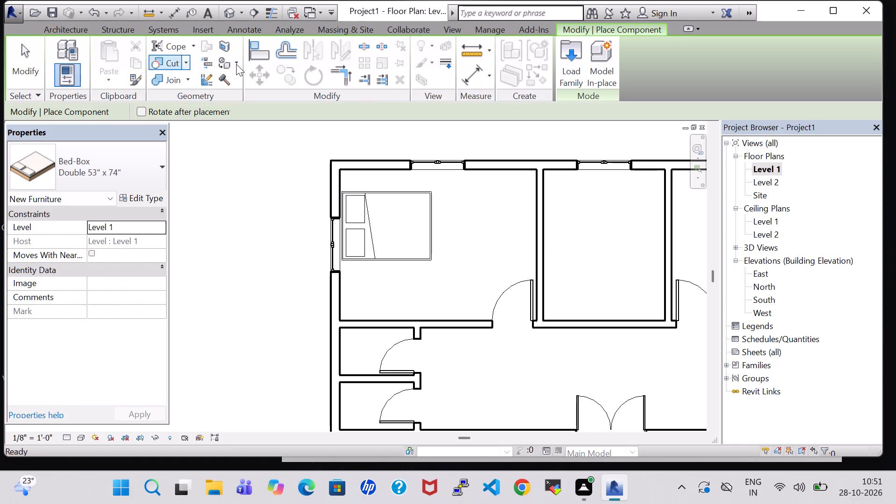
{"action": "left_click", "coordinate": [575, 63]}
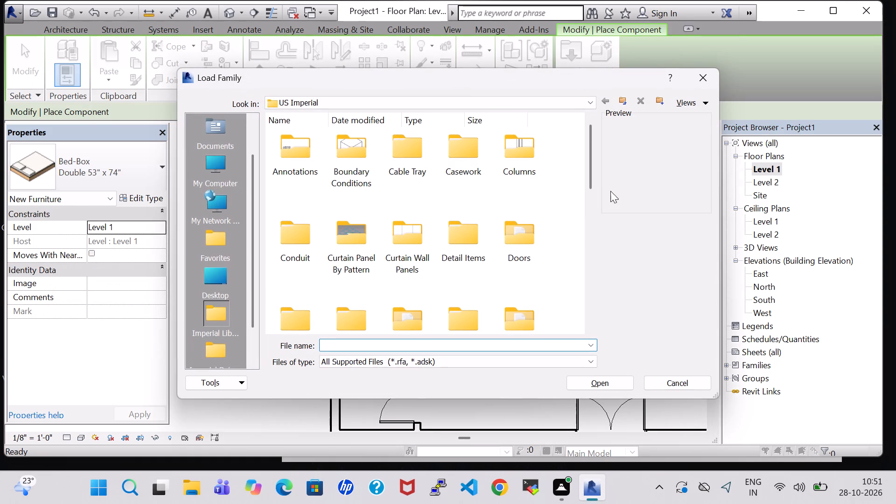
{"action": "double_click", "coordinate": [528, 309]}
{"action": "double_click", "coordinate": [468, 162]}
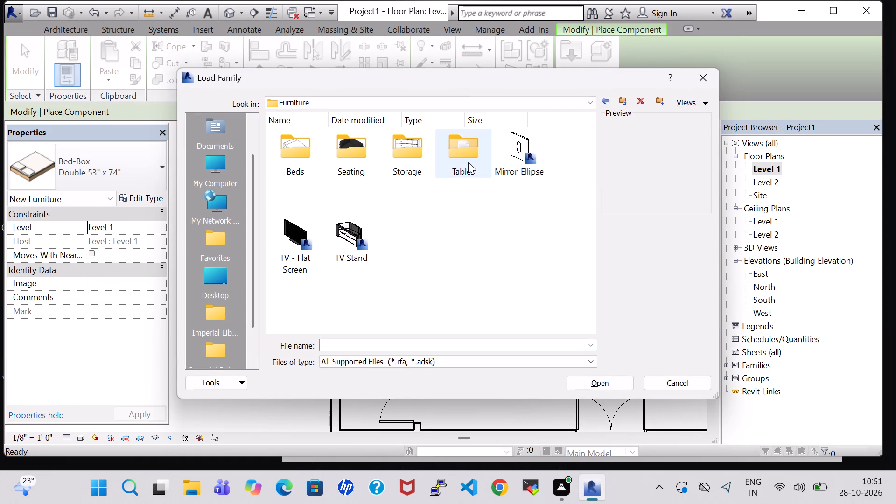
{"action": "left_click", "coordinate": [401, 223]}
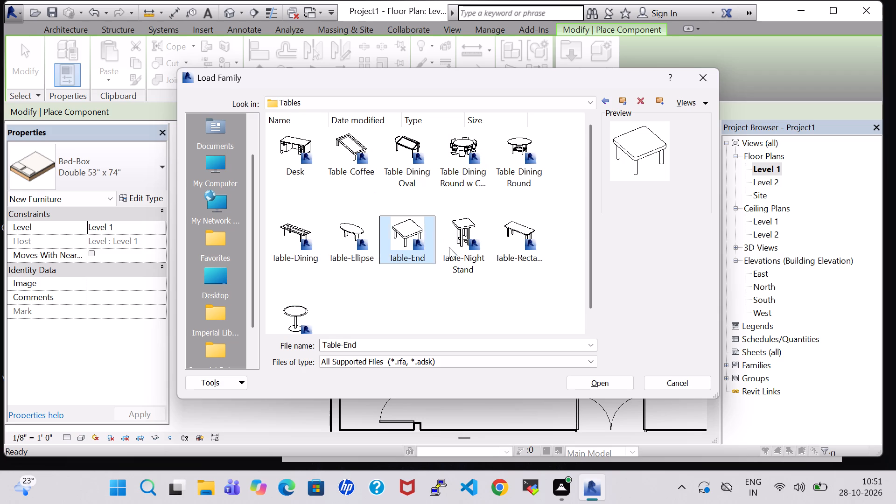
{"action": "left_click", "coordinate": [602, 385]}
Place a 24" x 24" end table in the left rear room's outer corner, between the bed's head and the rear wall.
{"action": "scroll", "coordinate": [421, 252], "scroll_direction": "up", "scroll_amount": 4}
{"action": "scroll", "coordinate": [367, 194], "scroll_direction": "up", "scroll_amount": 1}
{"action": "middle_click_drag", "start_coordinate": [369, 196], "coordinate": [413, 299]}
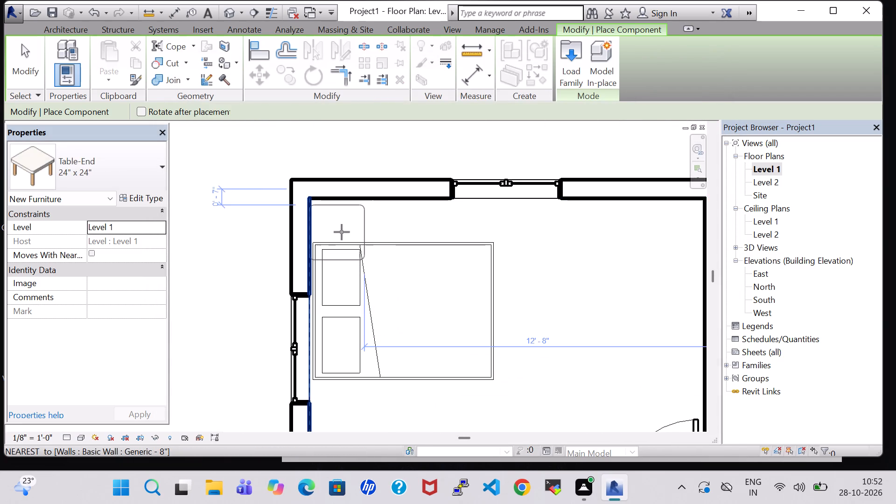
{"action": "left_click", "coordinate": [347, 233]}
{"action": "key", "text": "Escape"}
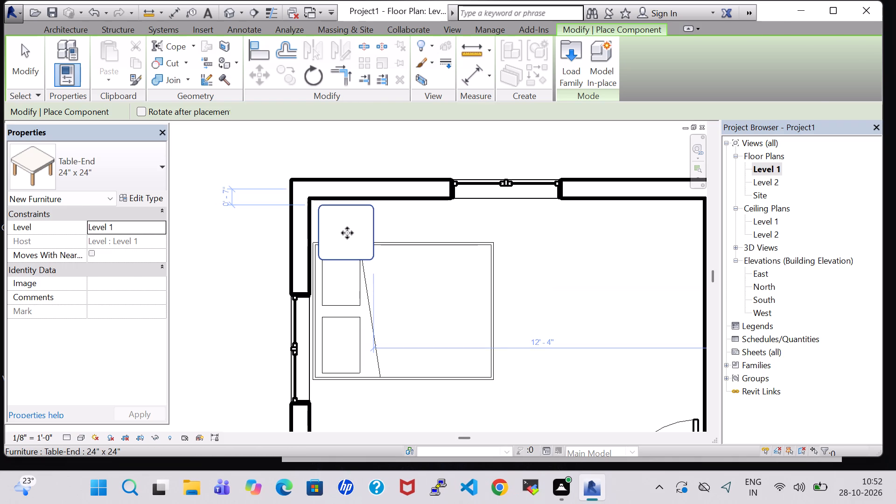
{"action": "key", "text": "Escape"}
Nudge the queen bed about 10" away from the rear wall so it clears the end table.
{"action": "left_click", "coordinate": [420, 374]}
{"action": "key", "text": "Down"}
{"action": "key", "text": "Down"}
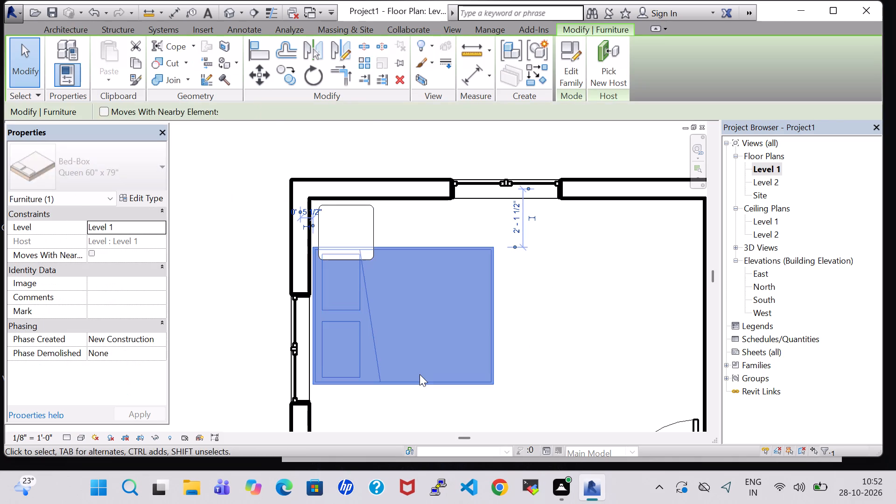
{"action": "key", "text": "Down"}
{"action": "key", "text": "Down"}
{"action": "key", "text": "Down"}
{"action": "key", "text": "Down"}
{"action": "key", "text": "Down"}
{"action": "key", "text": "Down"}
{"action": "key", "text": "Down"}
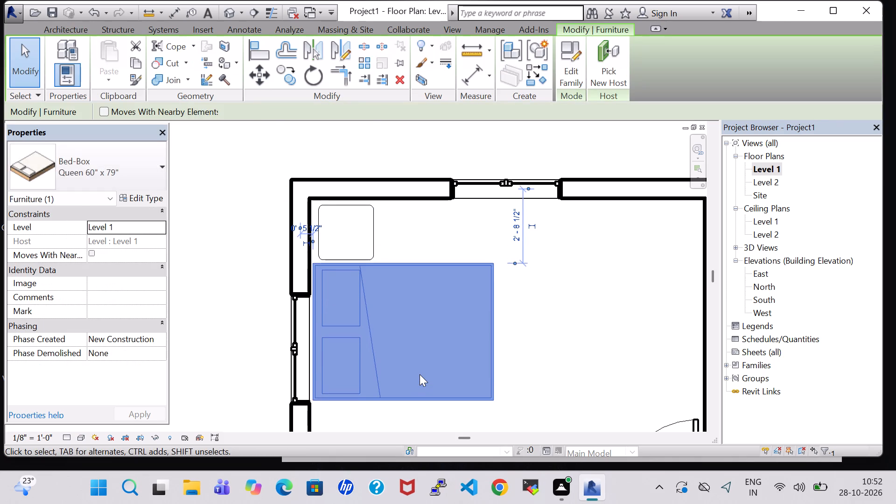
{"action": "key", "text": "Down"}
{"action": "left_click", "coordinate": [435, 226]}
Nudge the end table about 2" toward the left exterior wall to line up with the bed's head.
{"action": "left_click", "coordinate": [374, 212]}
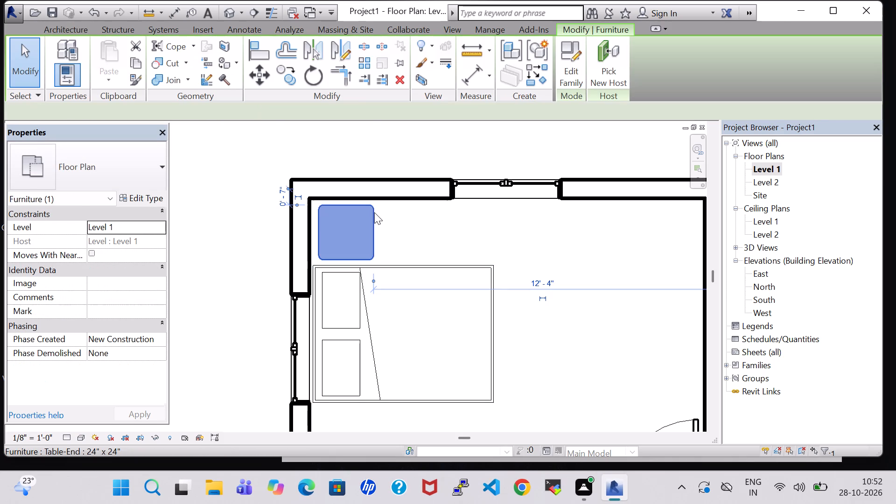
{"action": "key", "text": "Left"}
{"action": "key", "text": "Left"}
{"action": "left_click", "coordinate": [419, 220]}
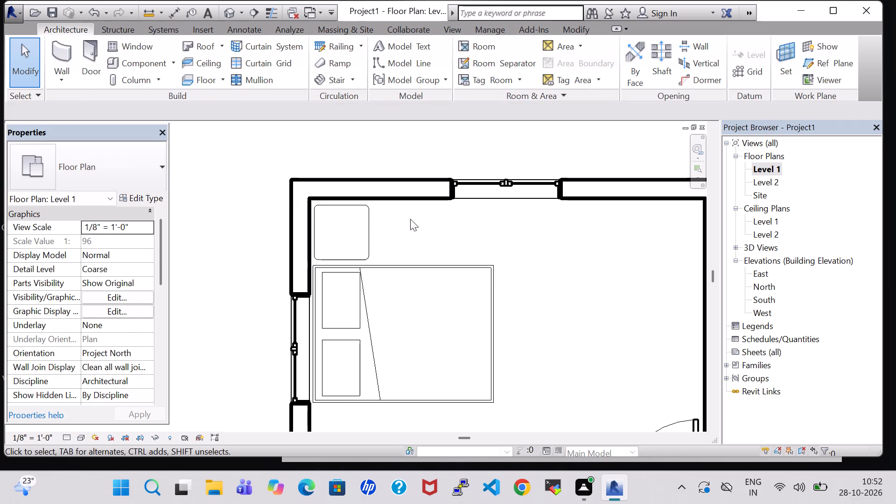
Set the height of the 24" x 24" Table-End type to 2' 0".
{"action": "left_click", "coordinate": [365, 215]}
{"action": "left_click", "coordinate": [139, 203]}
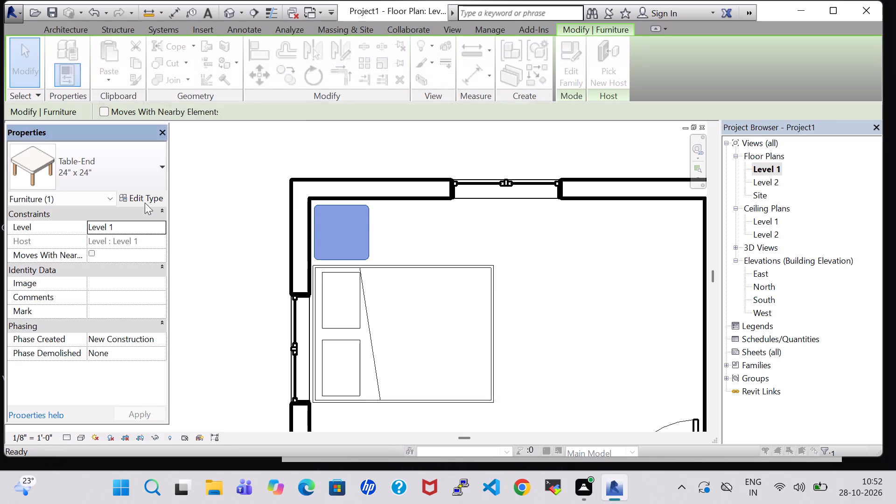
{"action": "double_click", "coordinate": [324, 241]}
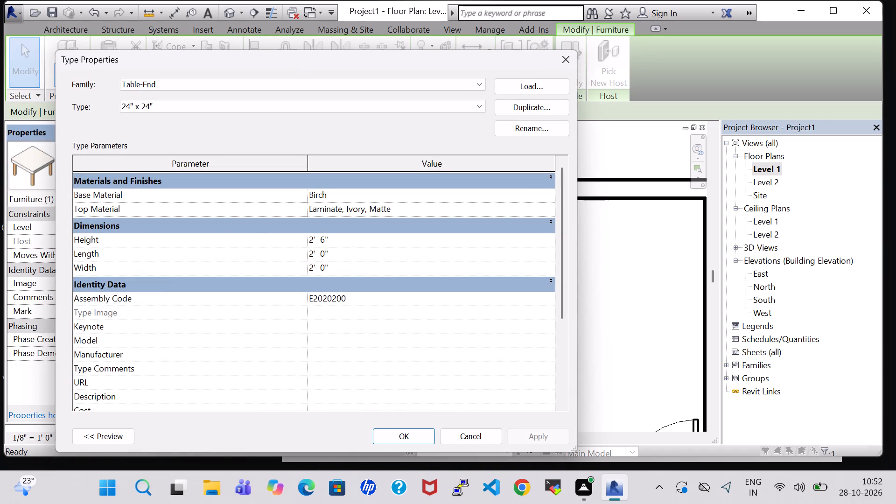
{"action": "key", "text": "BackSpace"}
{"action": "key", "text": "0"}
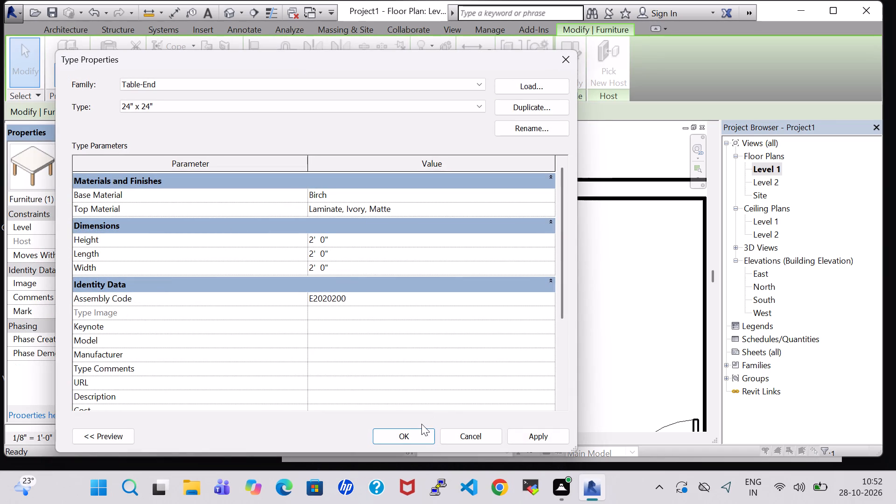
{"action": "left_click", "coordinate": [395, 438]}
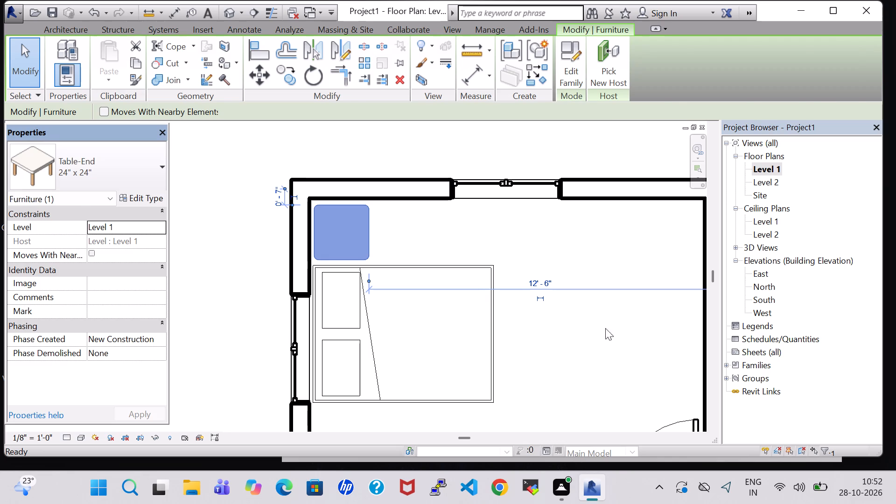
{"action": "left_click", "coordinate": [605, 343]}
Load the Table-Coffee family from the Furniture Tables library and place a 24" x 24" x 24" one on the bed's free side, near its head.
{"action": "scroll", "coordinate": [593, 348], "scroll_direction": "down", "scroll_amount": 2}
{"action": "middle_click_drag", "start_coordinate": [593, 348], "coordinate": [574, 275]}
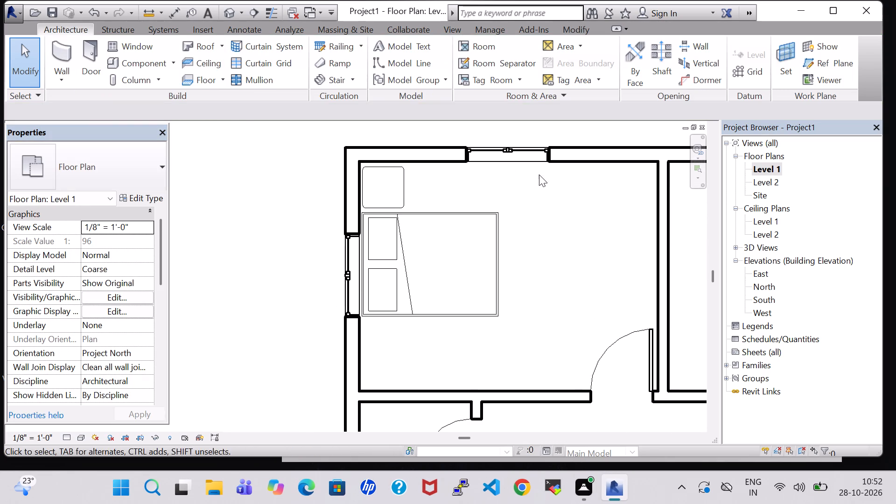
{"action": "left_click", "coordinate": [149, 63]}
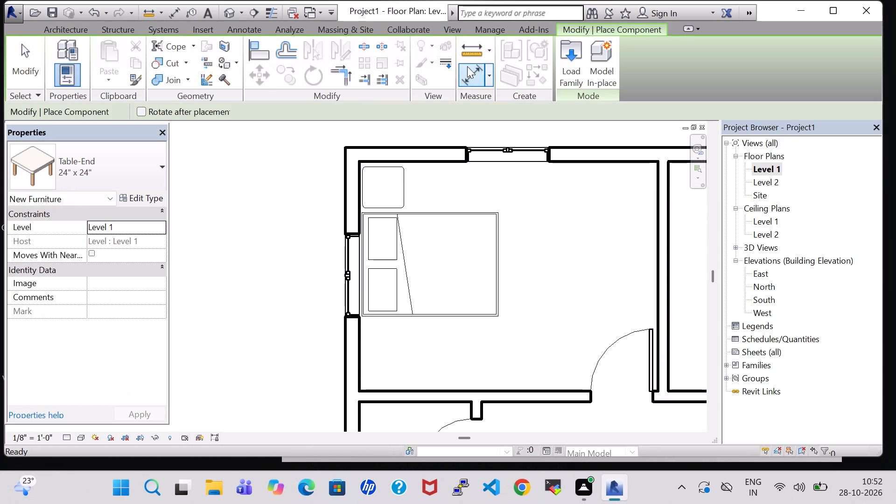
{"action": "left_click", "coordinate": [577, 75]}
{"action": "double_click", "coordinate": [526, 308]}
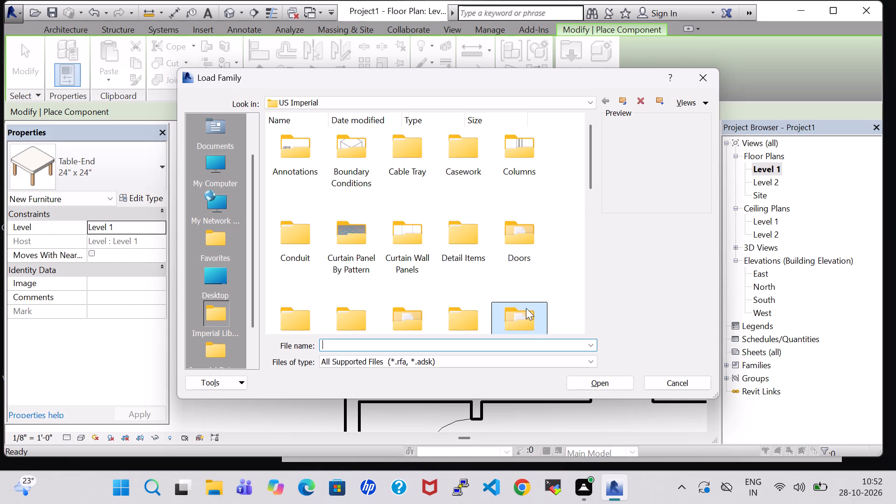
{"action": "double_click", "coordinate": [457, 164]}
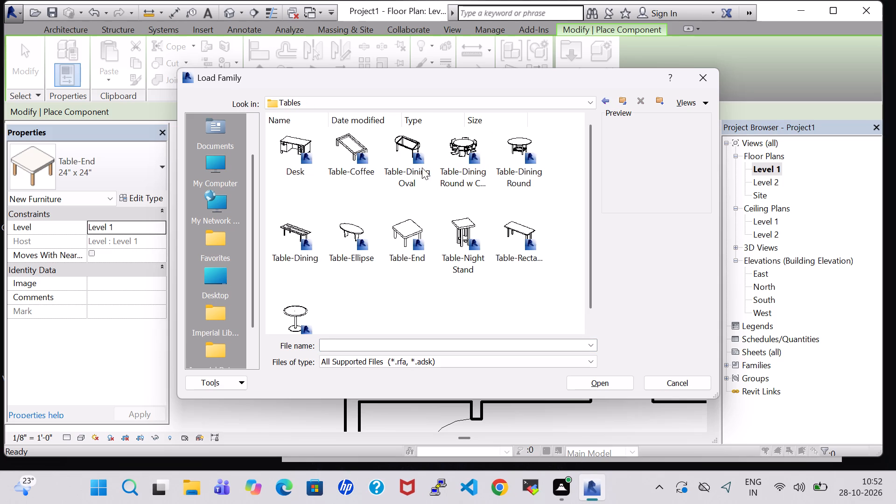
{"action": "left_click", "coordinate": [352, 169]}
{"action": "left_click", "coordinate": [595, 380]}
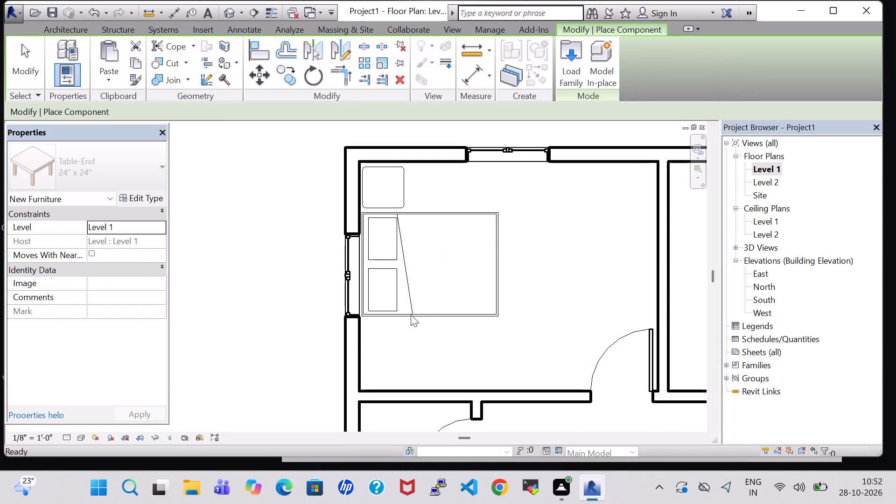
{"action": "left_click", "coordinate": [387, 343]}
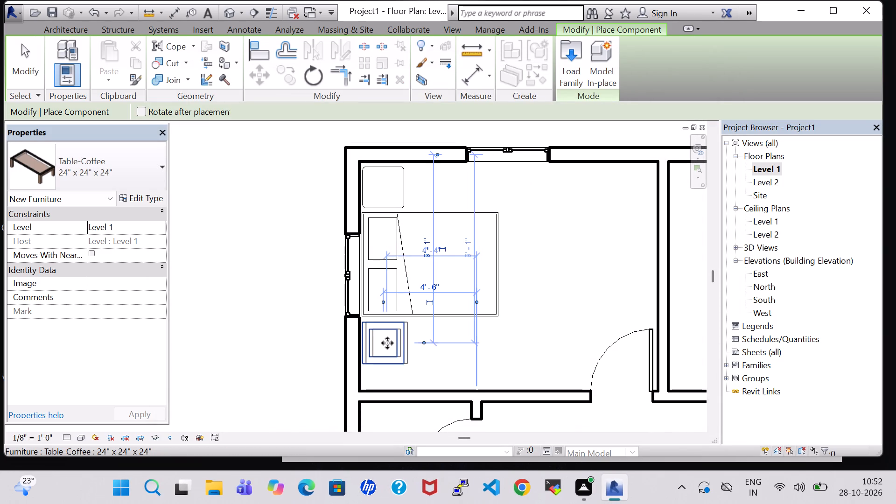
{"action": "key", "text": "Escape"}
{"action": "key", "text": "Escape"}
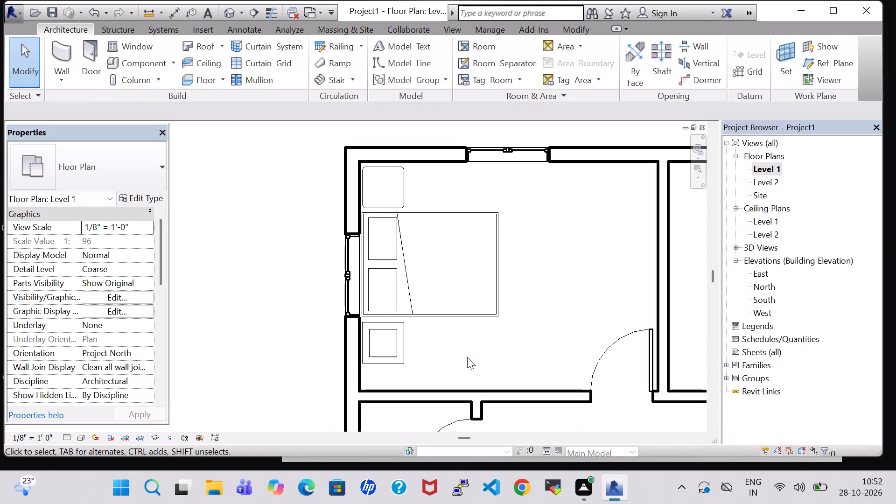
Load the Dresser family from Furniture Storage and place a 48" x 72" x 24" dresser against the bedroom's partition, between coffee table and door.
{"action": "scroll", "coordinate": [467, 357], "scroll_direction": "down", "scroll_amount": 2}
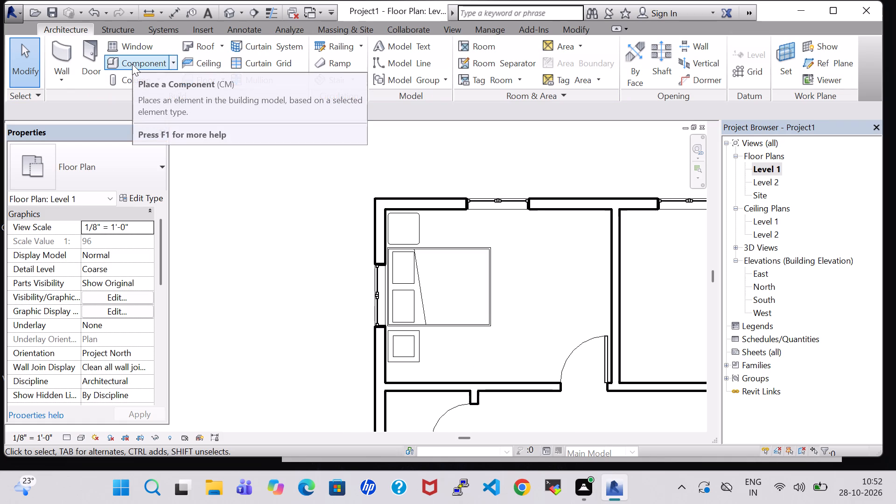
{"action": "left_click", "coordinate": [140, 64]}
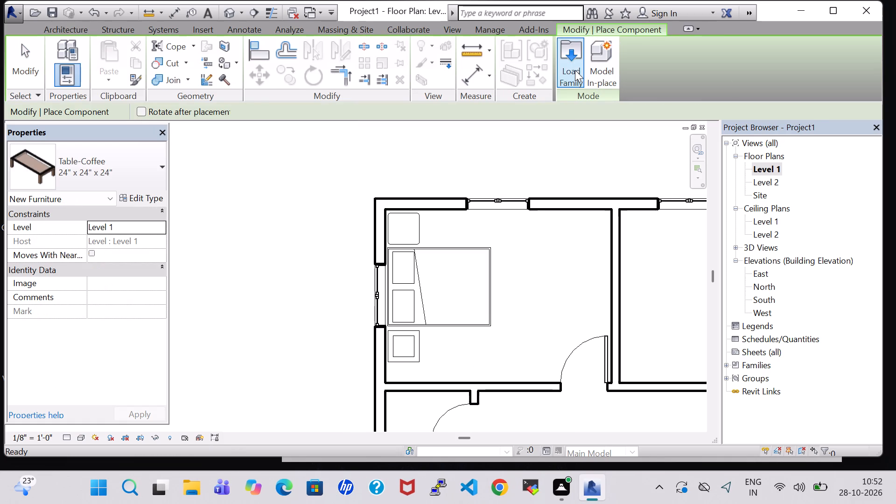
{"action": "left_click", "coordinate": [575, 70]}
{"action": "double_click", "coordinate": [520, 314]}
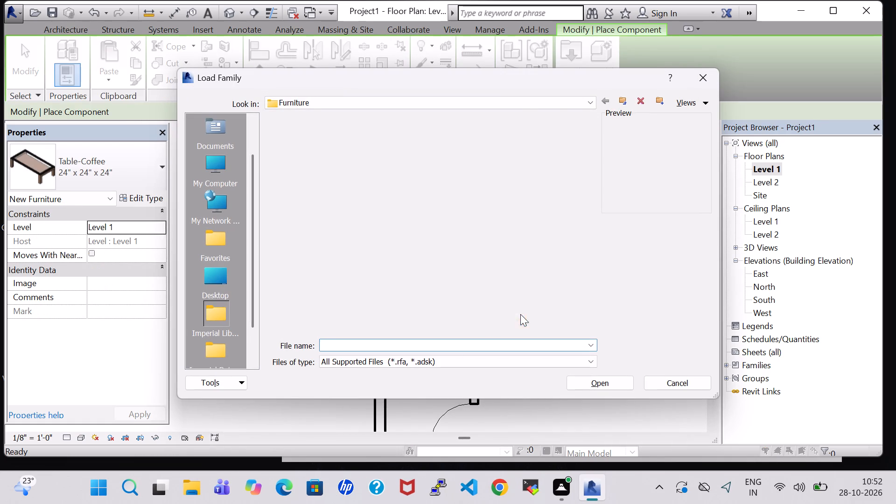
{"action": "double_click", "coordinate": [419, 163]}
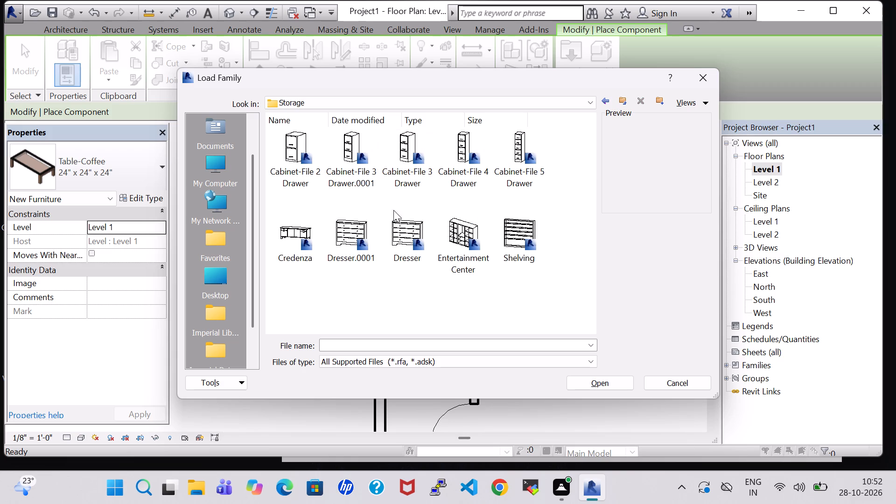
{"action": "left_click", "coordinate": [394, 223]}
{"action": "left_click", "coordinate": [609, 378]}
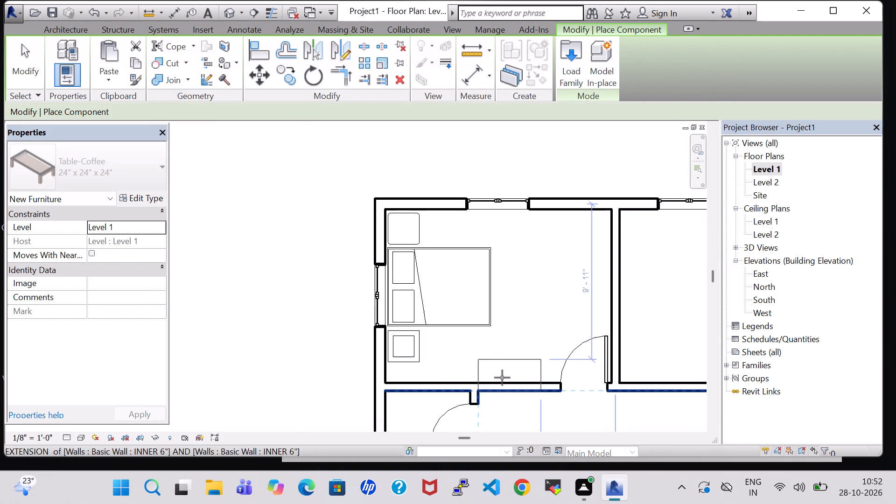
{"action": "left_click", "coordinate": [459, 368]}
{"action": "key", "text": "Escape"}
{"action": "key", "text": "Escape"}
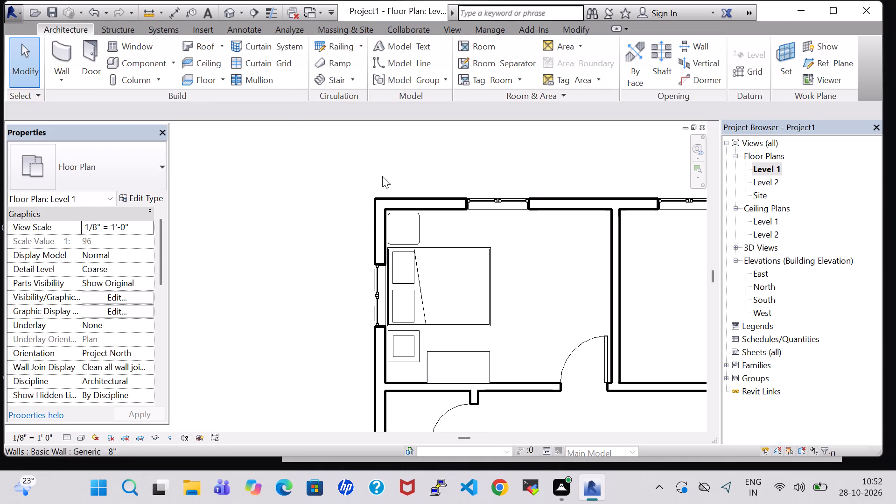
Load Cabinet-File 2 Drawer from Furniture Storage and place a 15" x 18" cabinet between the dresser and door, its front facing the room.
{"action": "left_click", "coordinate": [141, 68]}
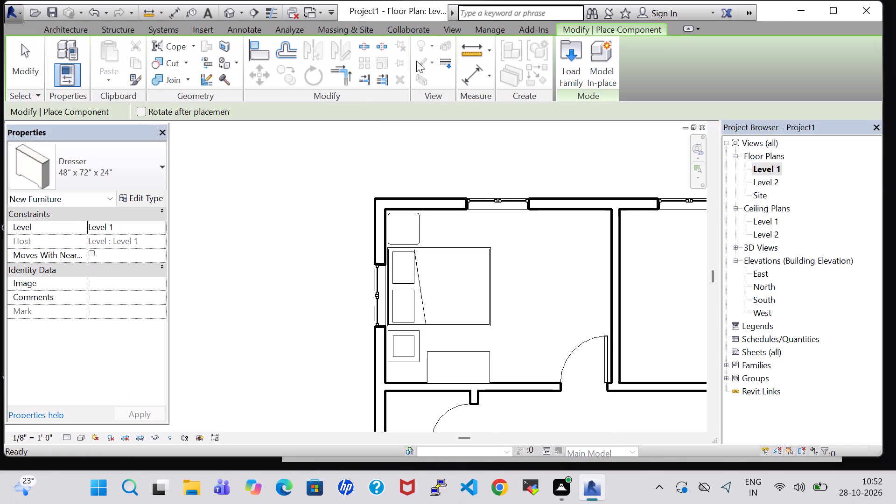
{"action": "left_click", "coordinate": [563, 55]}
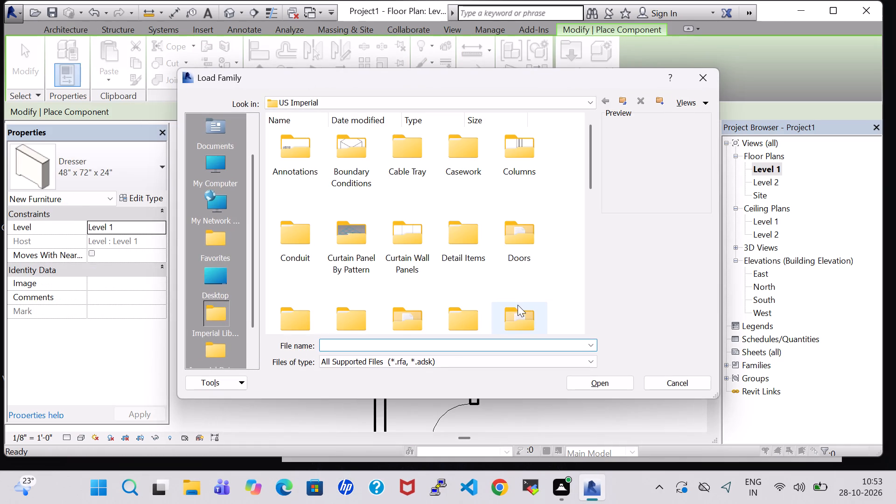
{"action": "double_click", "coordinate": [525, 320]}
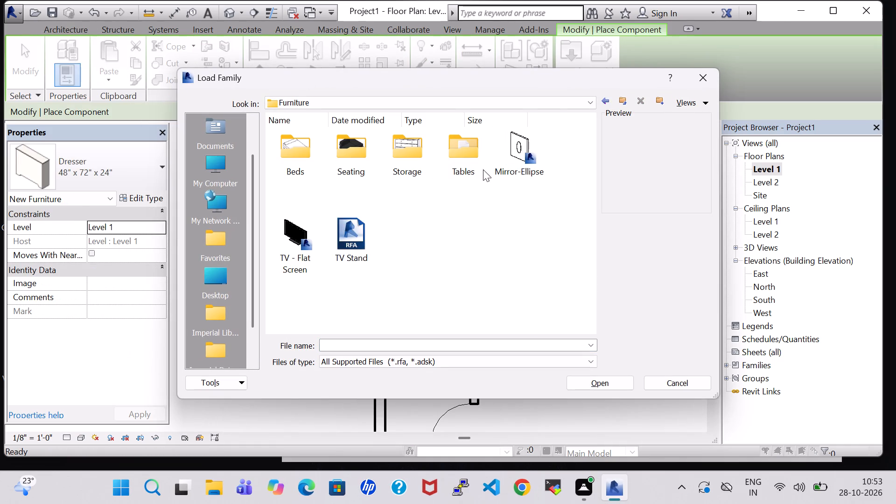
{"action": "double_click", "coordinate": [428, 155]}
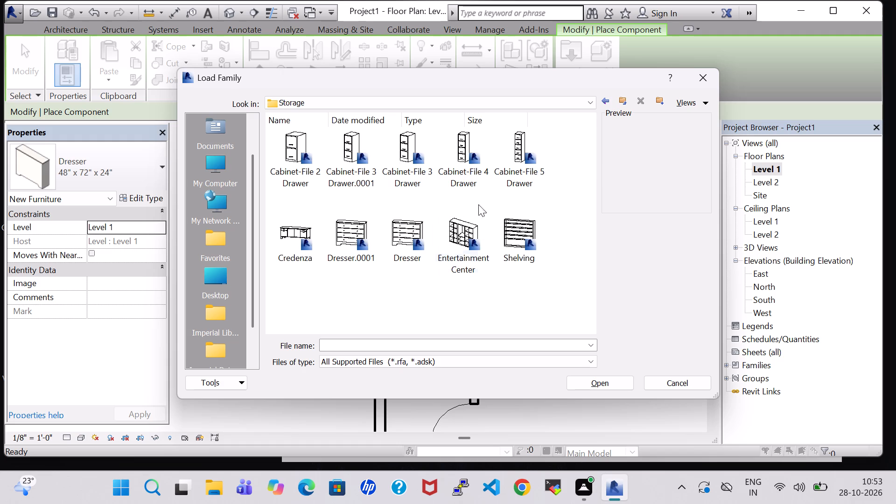
{"action": "left_click", "coordinate": [284, 162]}
{"action": "left_click", "coordinate": [602, 380]}
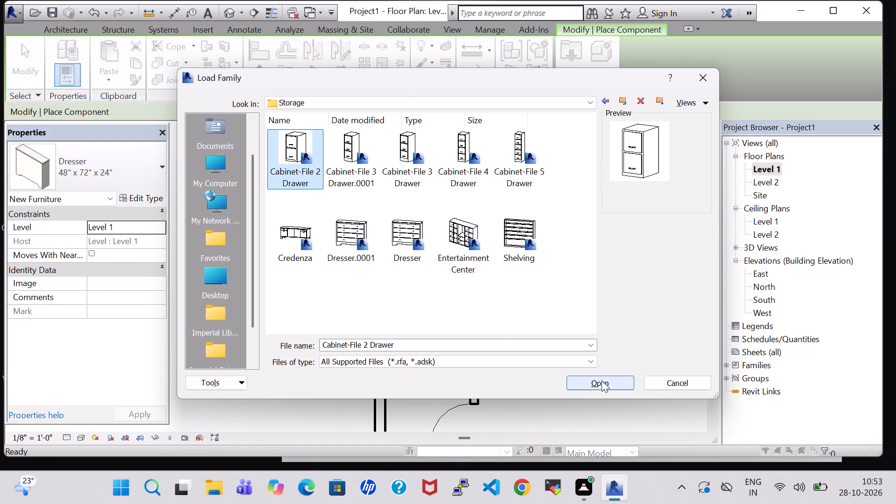
{"action": "key", "text": "space"}
{"action": "key", "text": "space"}
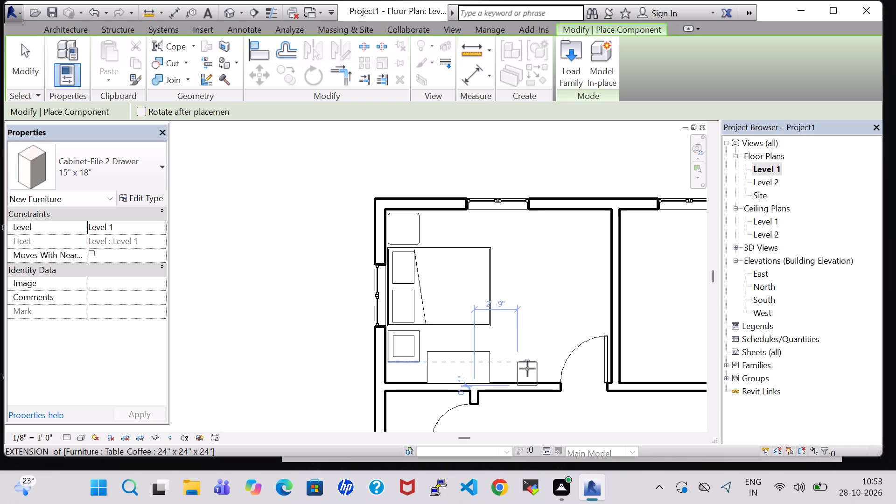
{"action": "left_click", "coordinate": [527, 366]}
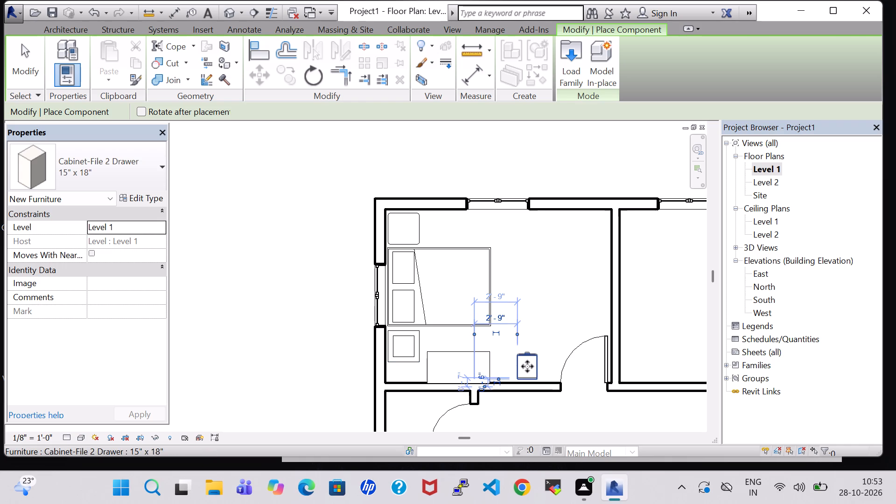
{"action": "key", "text": "Escape"}
{"action": "key", "text": "Escape"}
Nudge the file cabinet about 2" toward the partition wall behind it.
{"action": "left_click", "coordinate": [527, 366]}
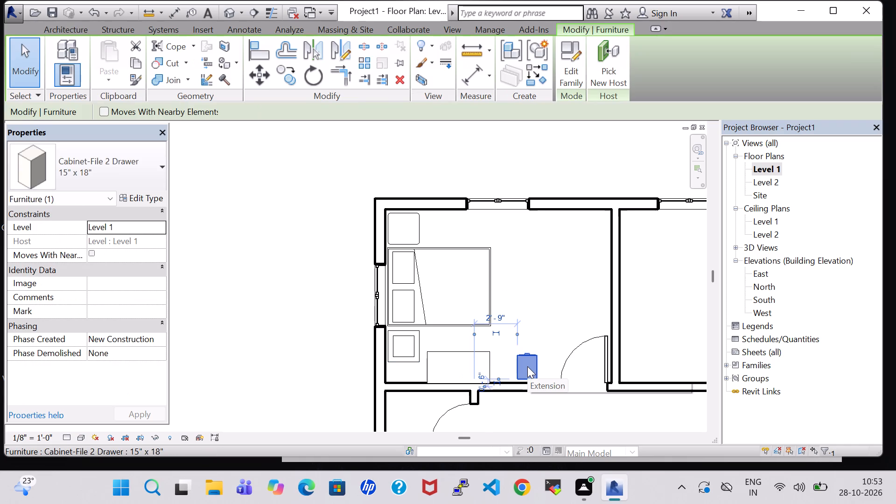
{"action": "key", "text": "Down"}
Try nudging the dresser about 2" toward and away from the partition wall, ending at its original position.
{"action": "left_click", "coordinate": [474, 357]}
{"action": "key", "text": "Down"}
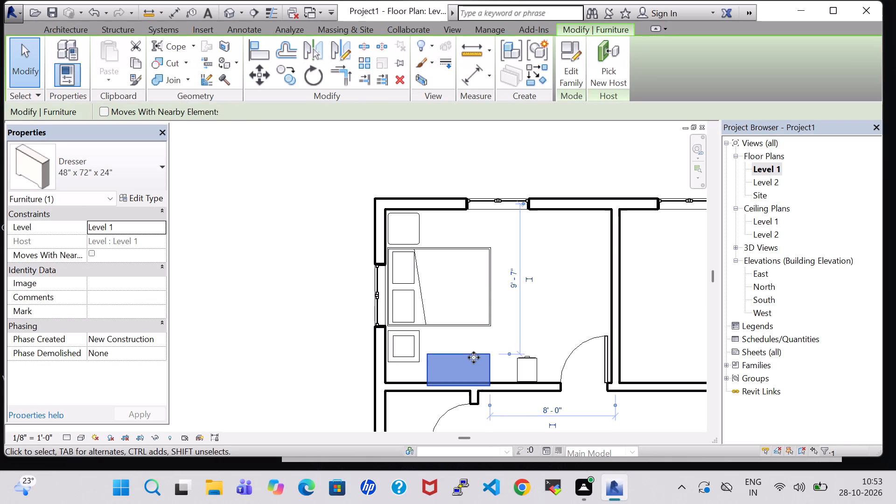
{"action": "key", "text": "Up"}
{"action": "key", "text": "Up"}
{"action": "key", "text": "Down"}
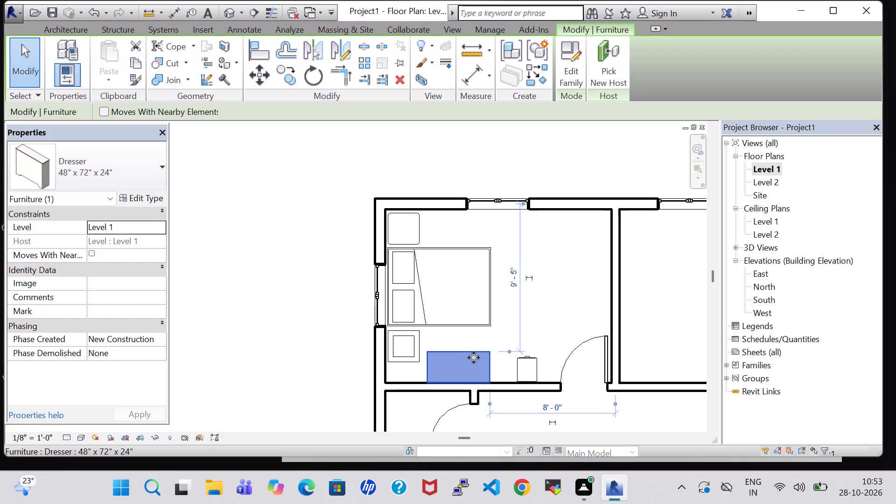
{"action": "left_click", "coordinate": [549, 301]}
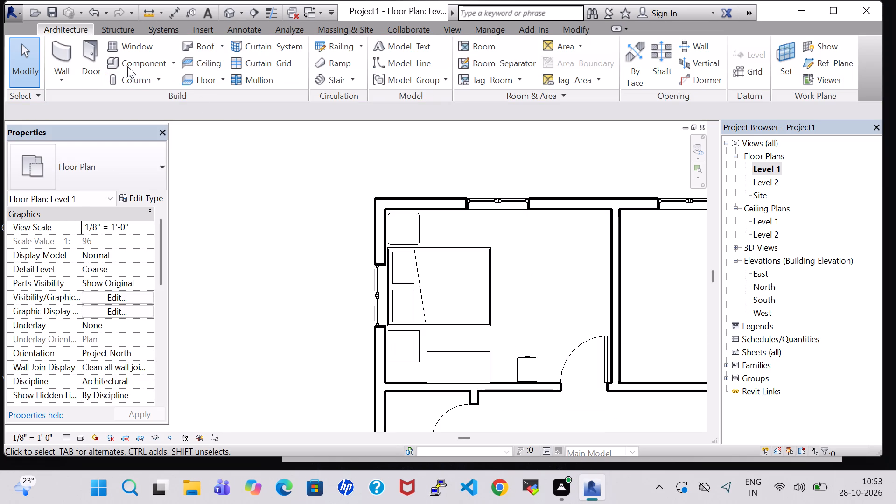
Load the Mirror-Ellipse family from the Furniture library and place a 24" x 48" mirror on the partition wall behind the file cabinet.
{"action": "left_click", "coordinate": [130, 63]}
{"action": "left_click", "coordinate": [580, 71]}
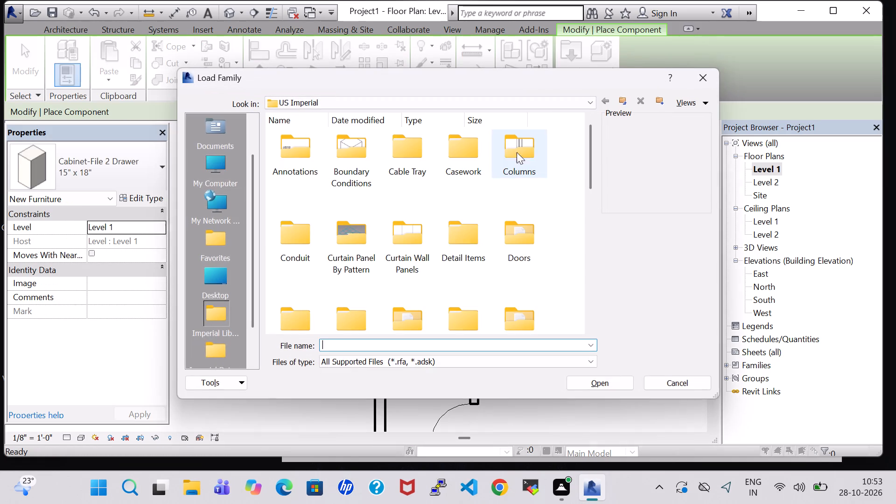
{"action": "double_click", "coordinate": [530, 320]}
{"action": "left_click", "coordinate": [514, 146]}
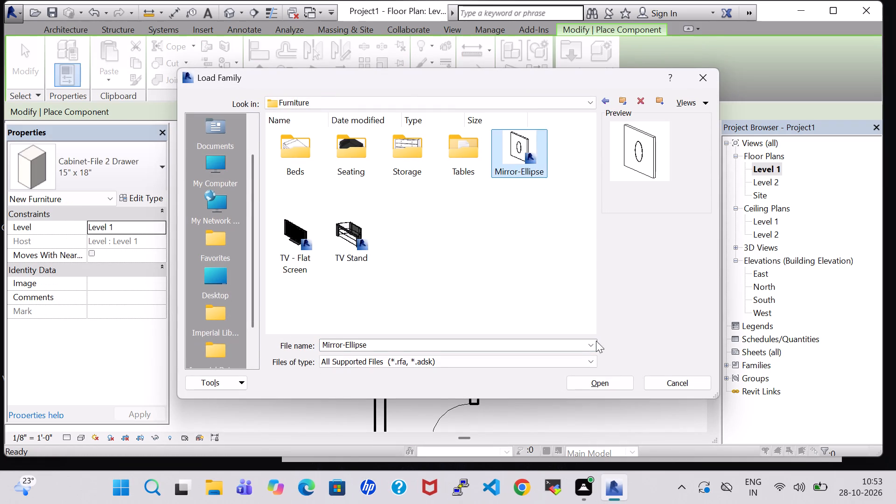
{"action": "left_click", "coordinate": [614, 378]}
{"action": "scroll", "coordinate": [533, 390], "scroll_direction": "up", "scroll_amount": 7}
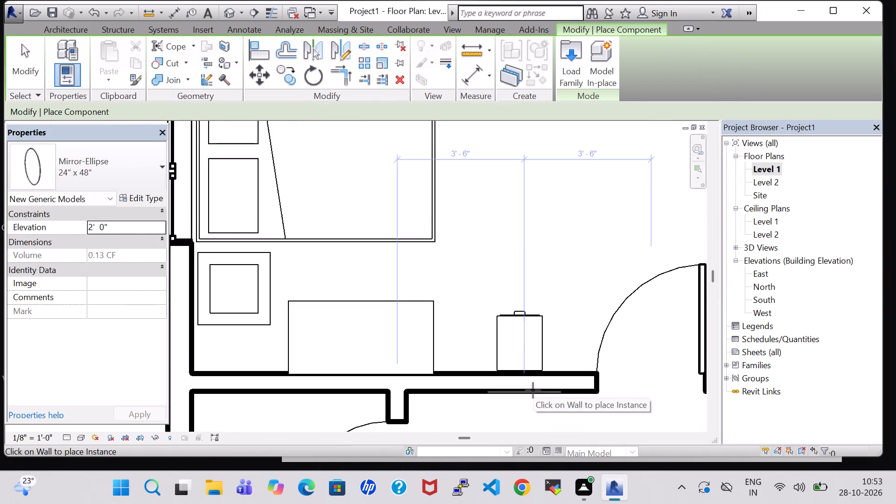
{"action": "left_click", "coordinate": [521, 374]}
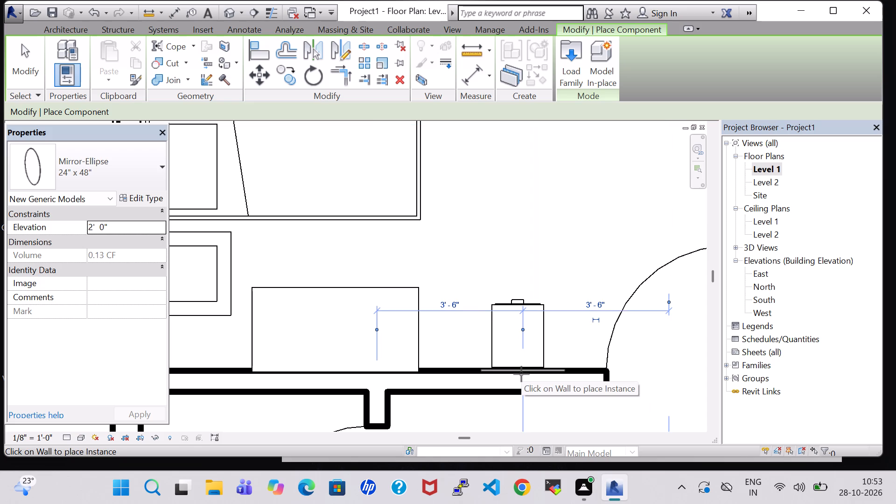
{"action": "key", "text": "Escape"}
{"action": "key", "text": "Escape"}
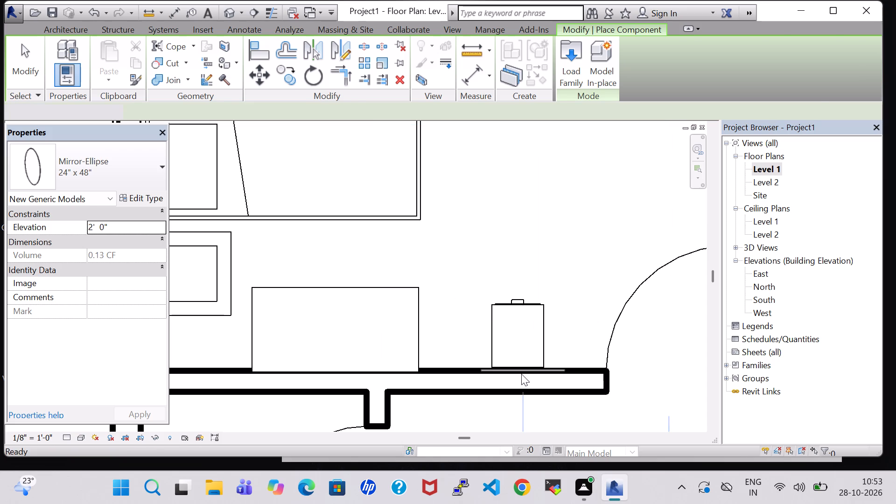
Nudge the elliptical mirror about 1" along the partition wall toward the dresser.
{"action": "left_click", "coordinate": [520, 368]}
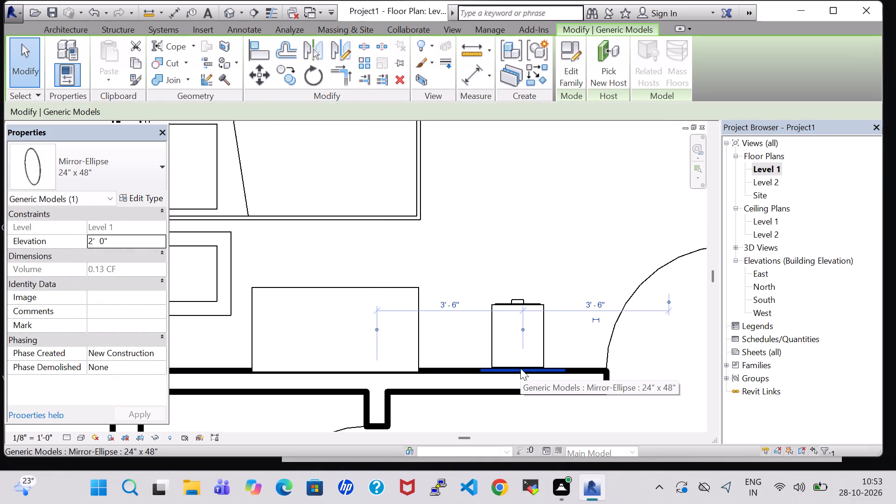
{"action": "key", "text": "Left"}
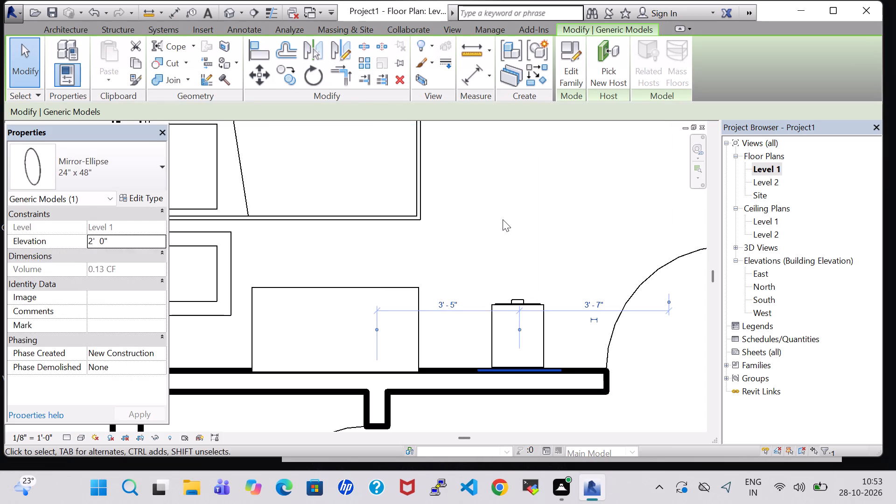
{"action": "key", "text": "Left"}
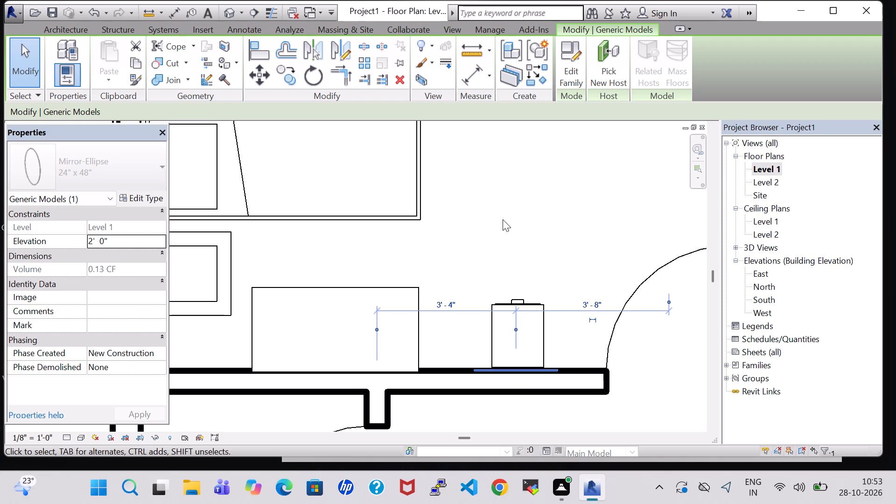
{"action": "key", "text": "Right"}
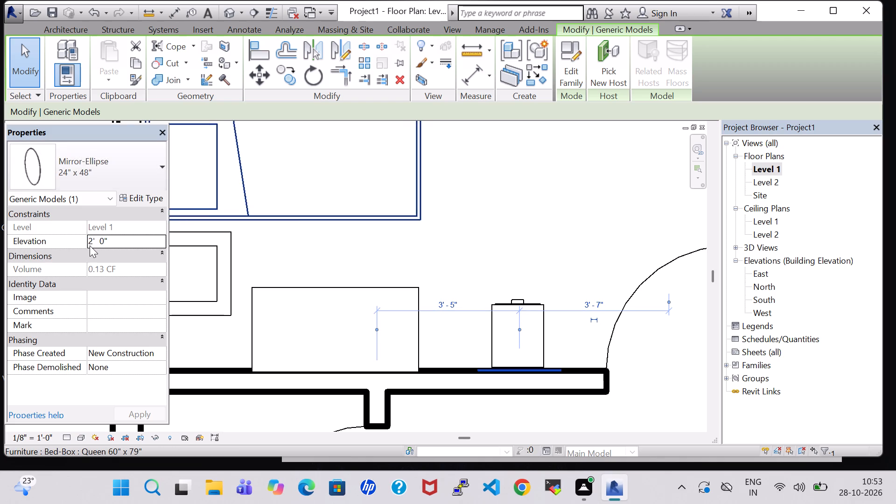
Set the elliptical mirror's elevation to 3' 0".
{"action": "double_click", "coordinate": [91, 244]}
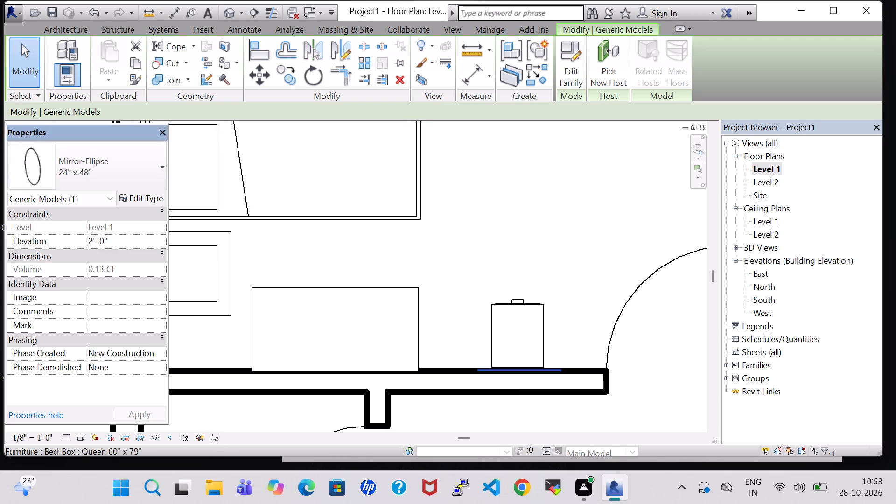
{"action": "key", "text": "BackSpace"}
{"action": "key", "text": "3"}
{"action": "left_click", "coordinate": [523, 214]}
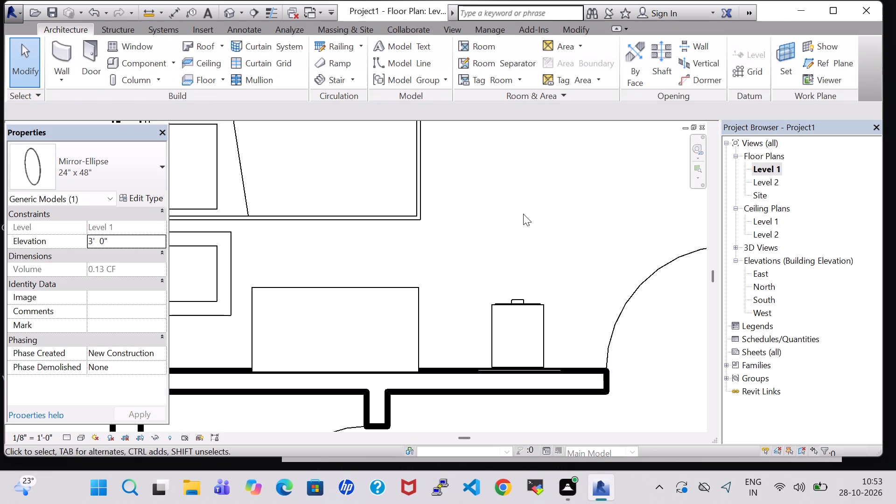
In the 3D view, rotate the dresser 180° so its drawers face the room.
{"action": "left_click", "coordinate": [229, 13]}
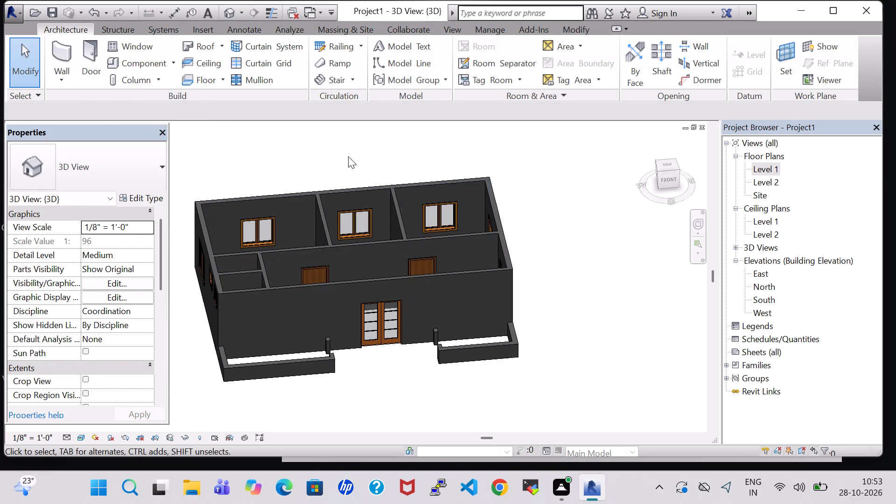
{"action": "middle_click_drag", "start_coordinate": [348, 156], "coordinate": [322, 341]}
{"action": "scroll", "coordinate": [311, 231], "scroll_direction": "up", "scroll_amount": 3}
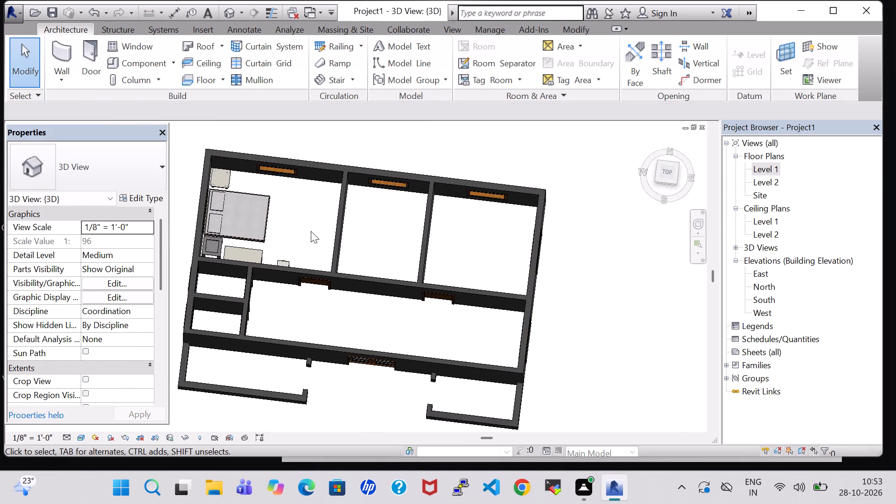
{"action": "scroll", "coordinate": [311, 231], "scroll_direction": "up", "scroll_amount": 2}
{"action": "middle_click_drag", "start_coordinate": [311, 231], "coordinate": [306, 292]}
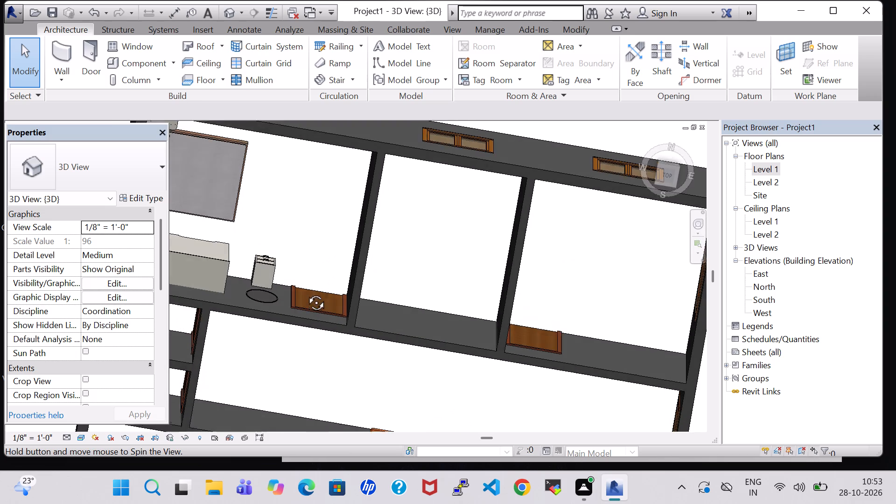
{"action": "middle_click_drag", "start_coordinate": [306, 292], "coordinate": [306, 286]}
{"action": "left_click", "coordinate": [223, 259]}
{"action": "key", "text": "space"}
{"action": "key", "text": "space"}
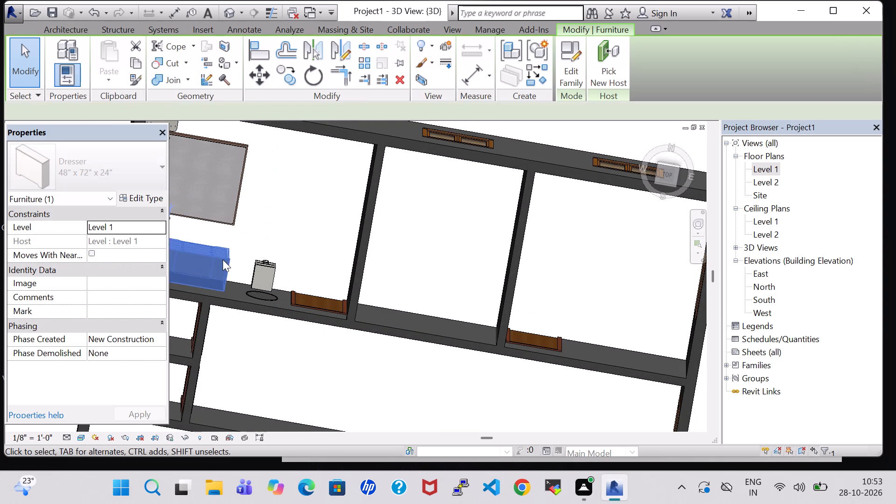
{"action": "left_click", "coordinate": [308, 229]}
Set the Dresser Material of the 48" x 72" x 24" dresser type to Wood - Teak.
{"action": "left_click", "coordinate": [225, 254]}
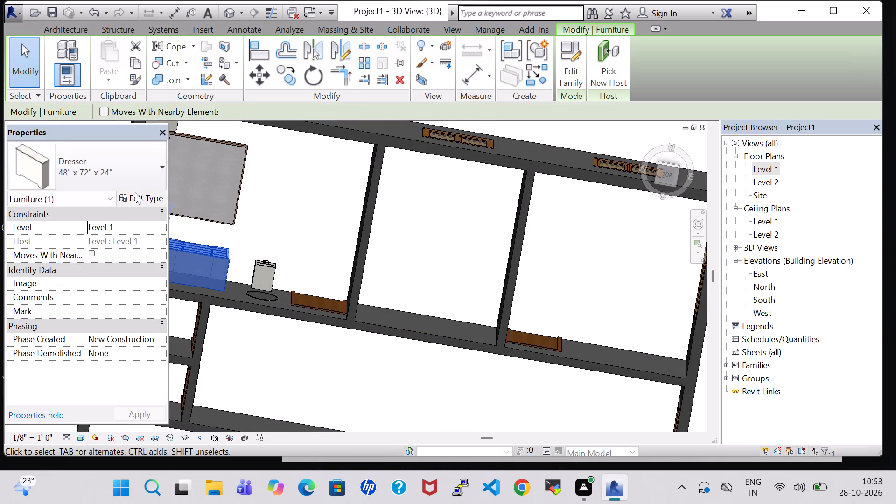
{"action": "left_click", "coordinate": [135, 194]}
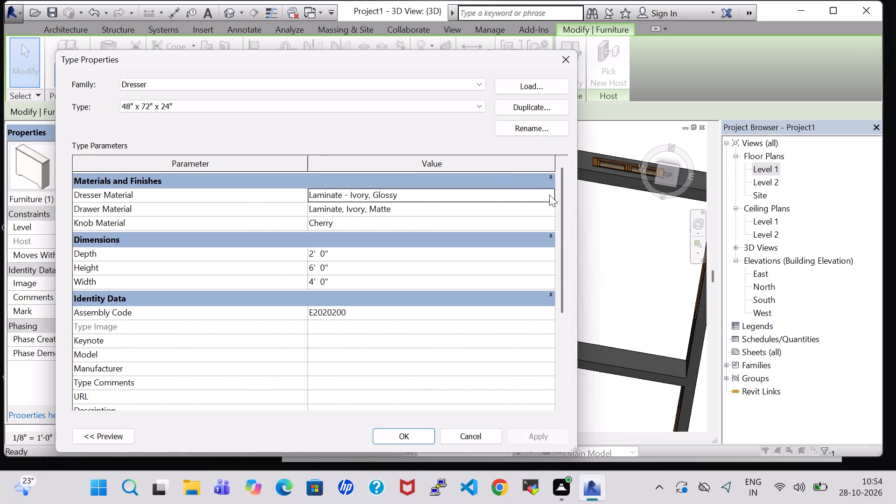
{"action": "left_click", "coordinate": [551, 192]}
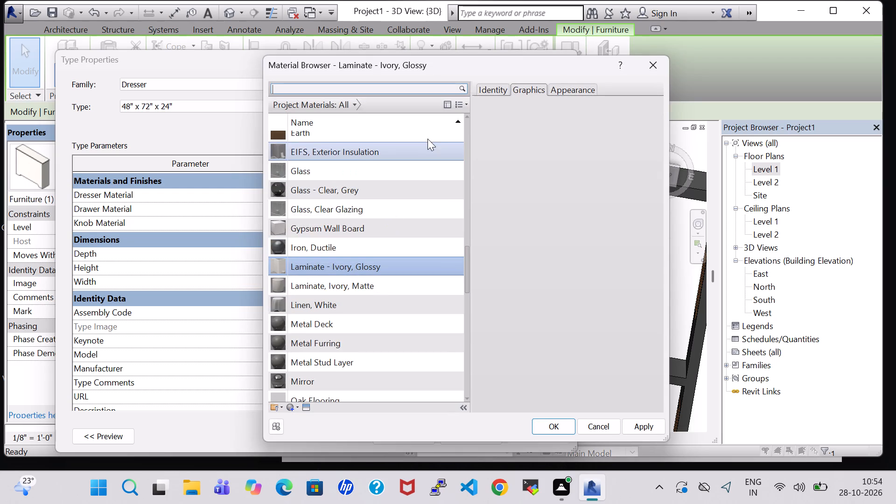
{"action": "left_click_drag", "start_coordinate": [468, 252], "coordinate": [469, 290]}
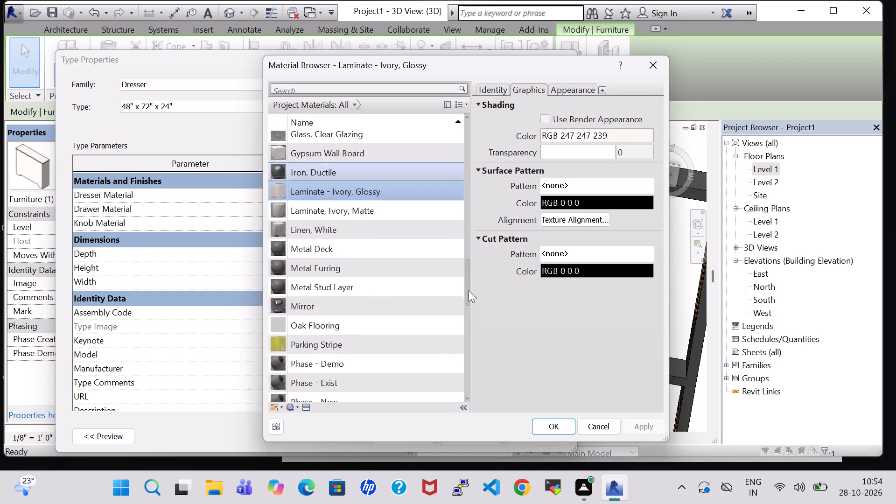
{"action": "left_click_drag", "start_coordinate": [469, 290], "coordinate": [470, 399]}
{"action": "left_click", "coordinate": [378, 394]}
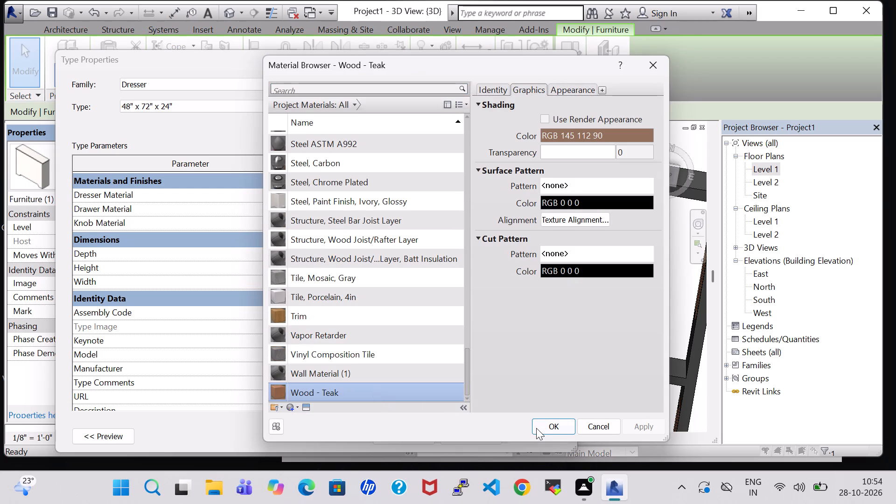
{"action": "left_click", "coordinate": [542, 428]}
{"action": "left_click", "coordinate": [420, 436]}
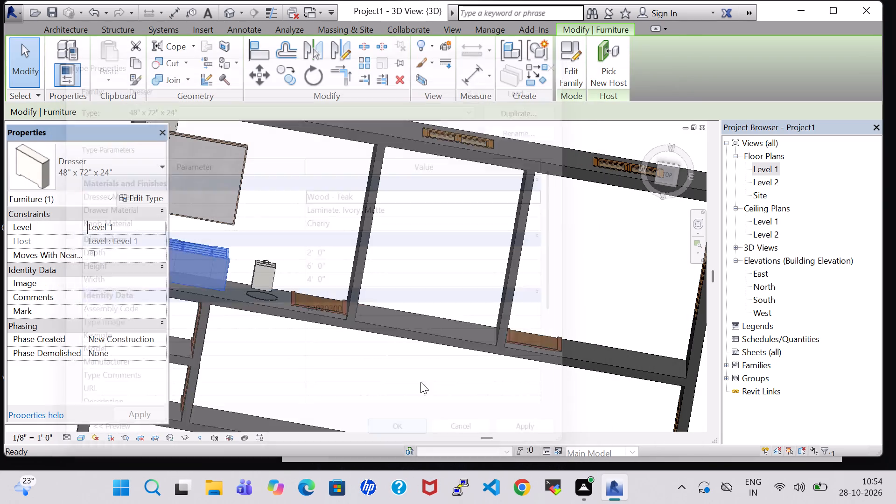
{"action": "left_click", "coordinate": [320, 218]}
Set the Mattress Material of the Queen 60" x 79" bed type to Sash.
{"action": "middle_click_drag", "start_coordinate": [267, 199], "coordinate": [295, 210]}
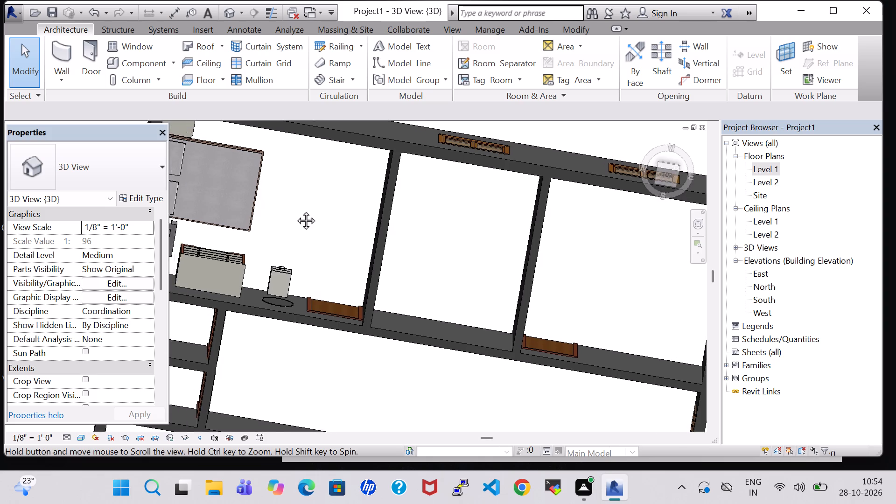
{"action": "middle_click_drag", "start_coordinate": [295, 210], "coordinate": [371, 246]}
{"action": "left_click", "coordinate": [337, 193]}
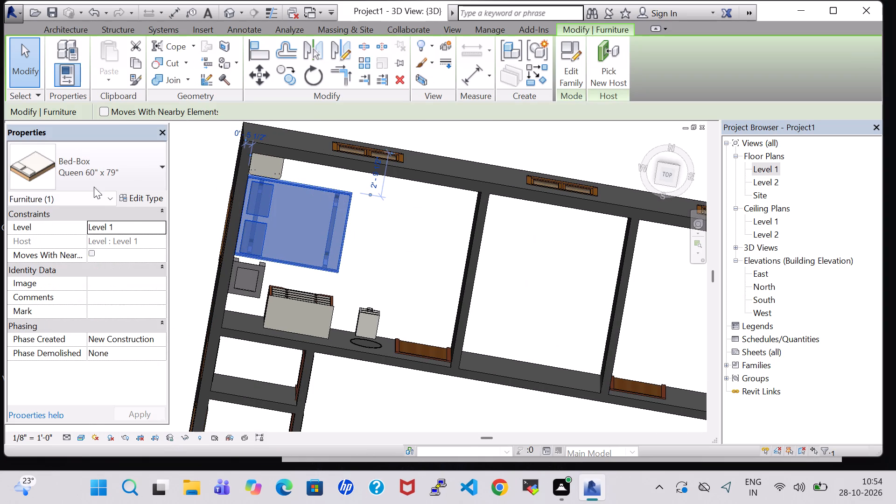
{"action": "left_click", "coordinate": [133, 202]}
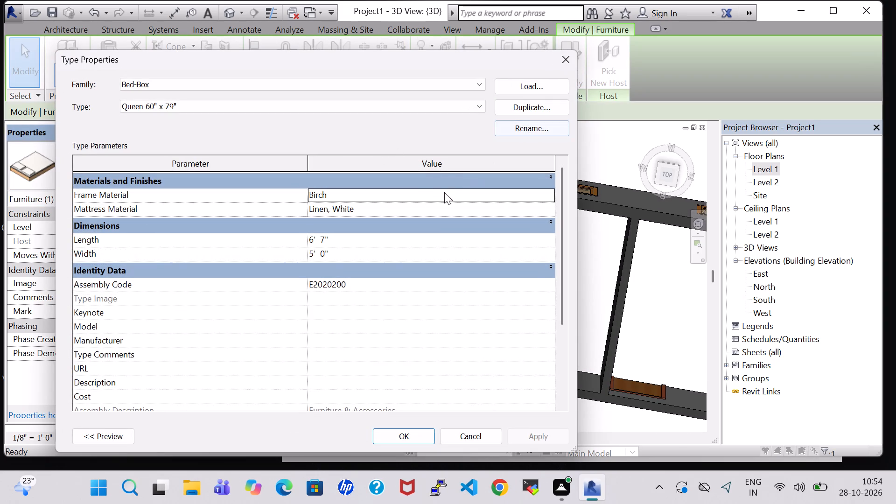
{"action": "left_click", "coordinate": [552, 206]}
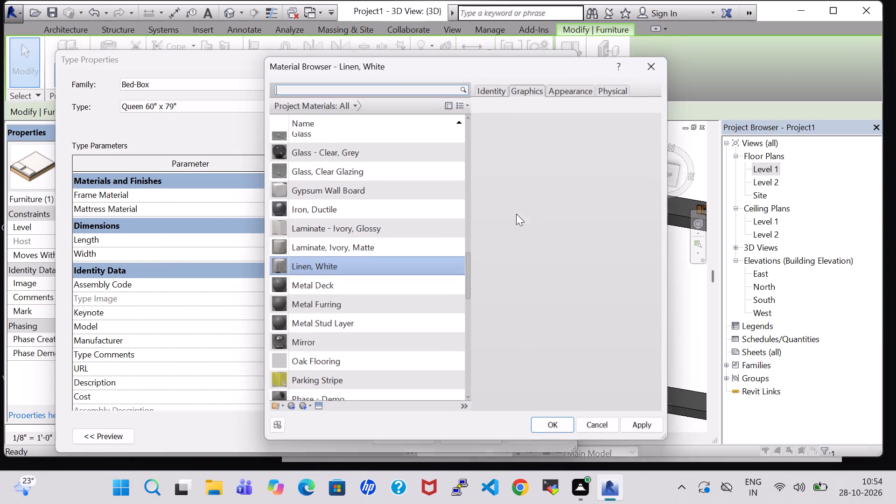
{"action": "left_click_drag", "start_coordinate": [467, 259], "coordinate": [471, 320]}
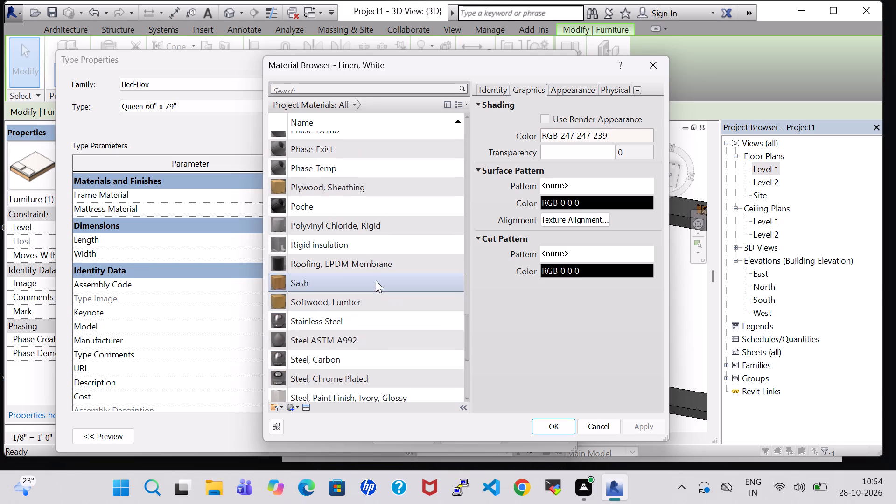
{"action": "left_click", "coordinate": [376, 280]}
{"action": "left_click", "coordinate": [550, 422]}
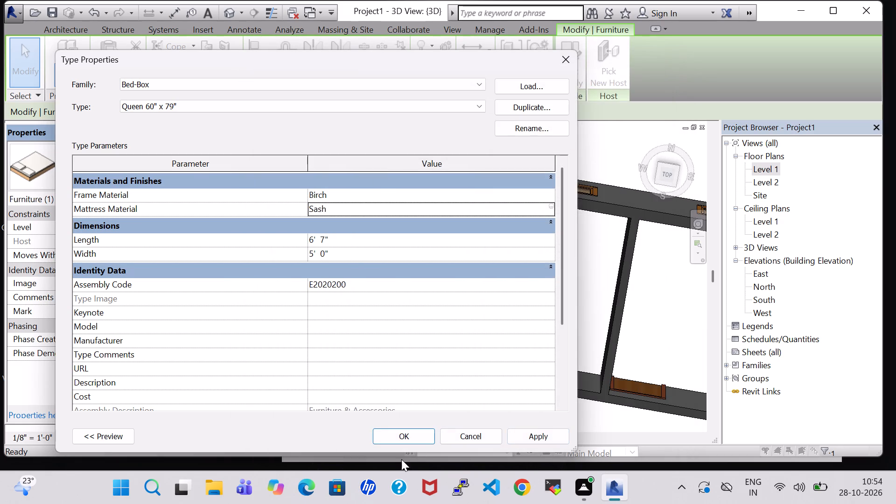
{"action": "left_click", "coordinate": [419, 437]}
{"action": "left_click", "coordinate": [525, 261]}
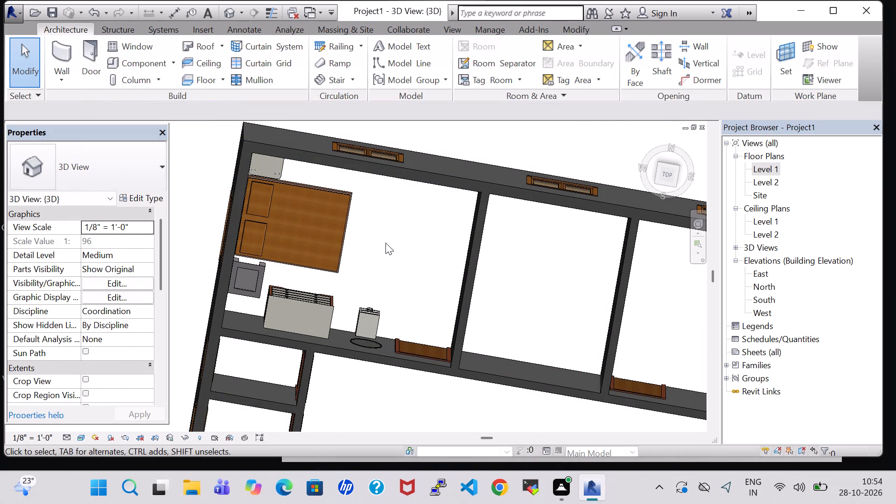
On the Level 1 plan, load RPC Plant - Tropical from Planting and place an Agave - 1.5' at the inner edge of the rear corner nightstand.
{"action": "double_click", "coordinate": [764, 168]}
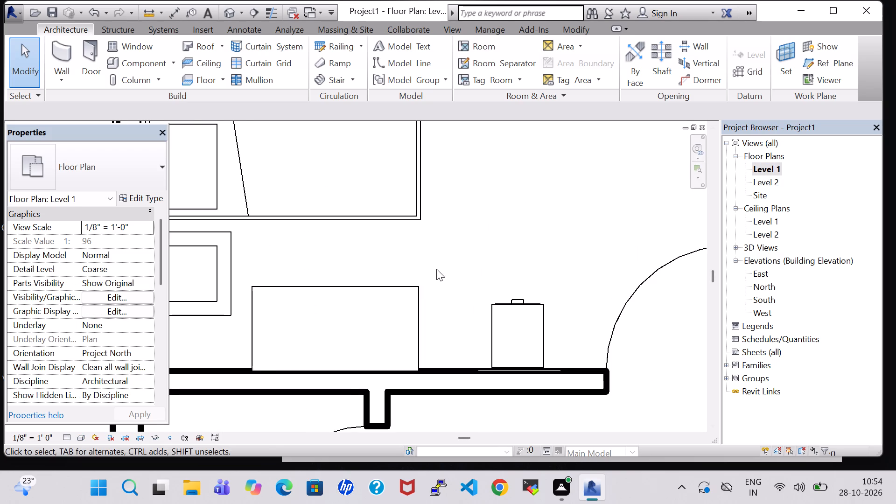
{"action": "scroll", "coordinate": [436, 269], "scroll_direction": "down", "scroll_amount": 3}
{"action": "middle_click_drag", "start_coordinate": [496, 178], "coordinate": [497, 184]}
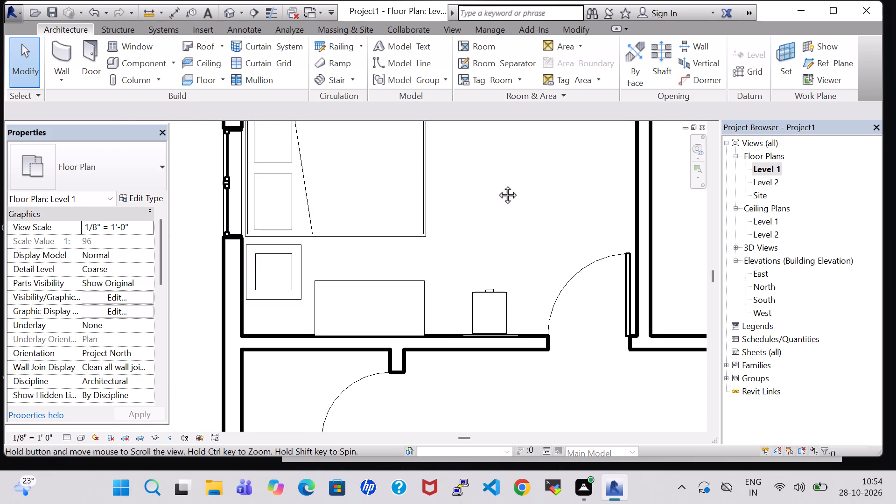
{"action": "middle_click_drag", "start_coordinate": [497, 184], "coordinate": [503, 294]}
{"action": "left_click", "coordinate": [138, 65]}
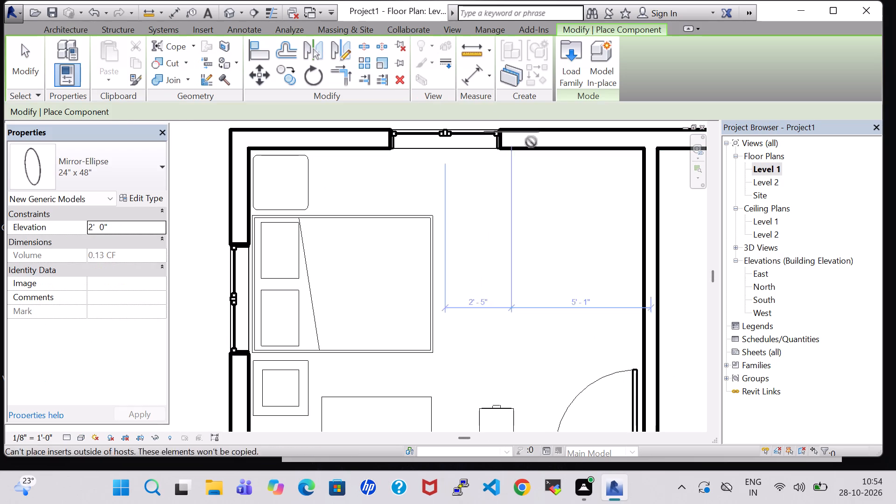
{"action": "left_click", "coordinate": [574, 68]}
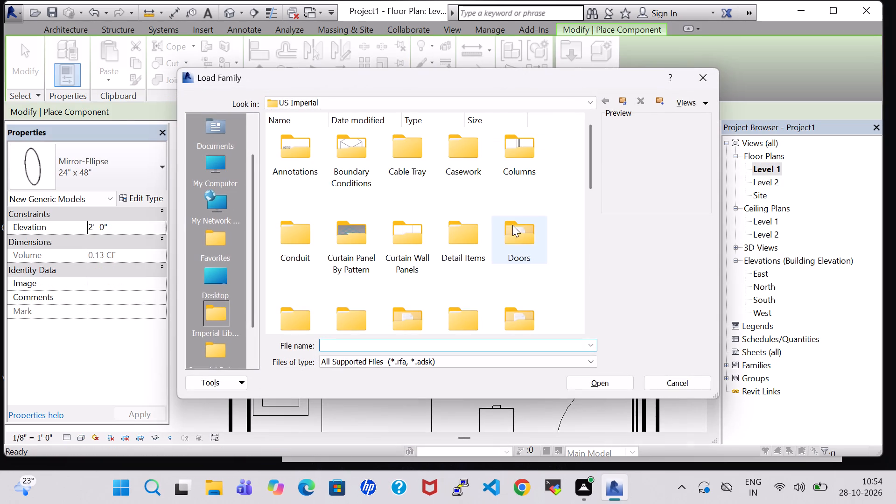
{"action": "left_click", "coordinate": [512, 240]}
{"action": "key", "text": "p"}
{"action": "double_click", "coordinate": [365, 157]}
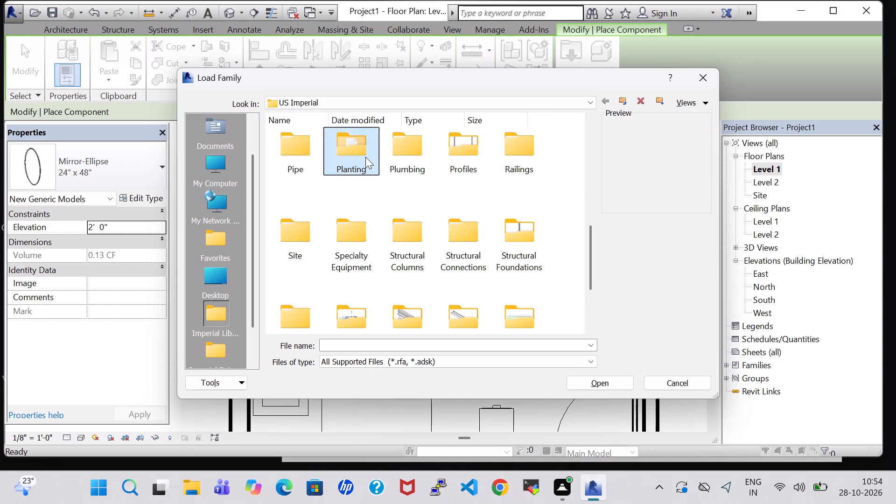
{"action": "left_click", "coordinate": [299, 159]}
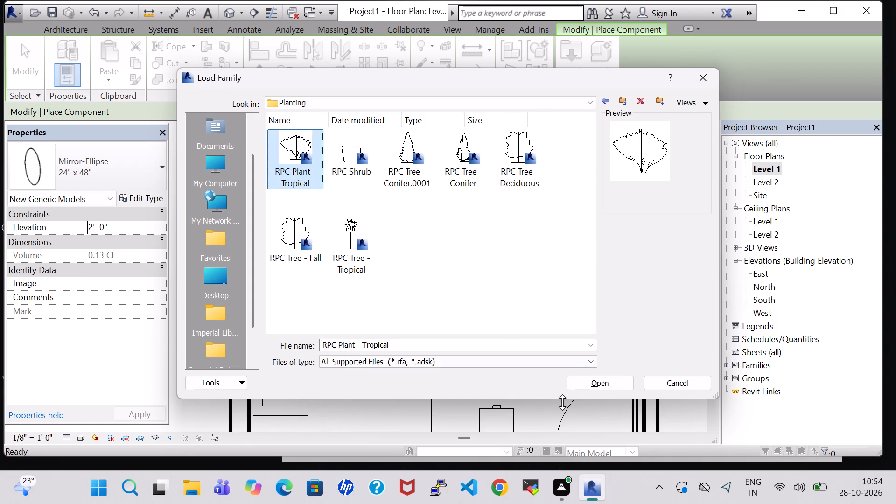
{"action": "left_click", "coordinate": [584, 379]}
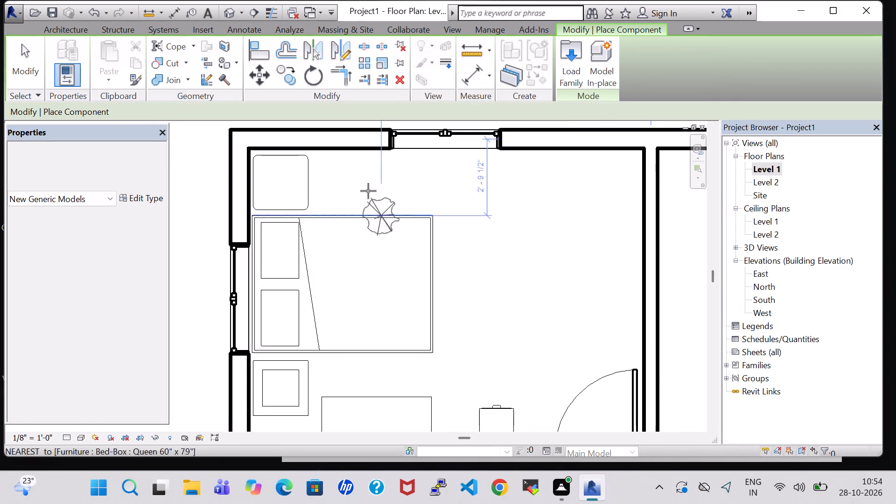
{"action": "left_click", "coordinate": [312, 182]}
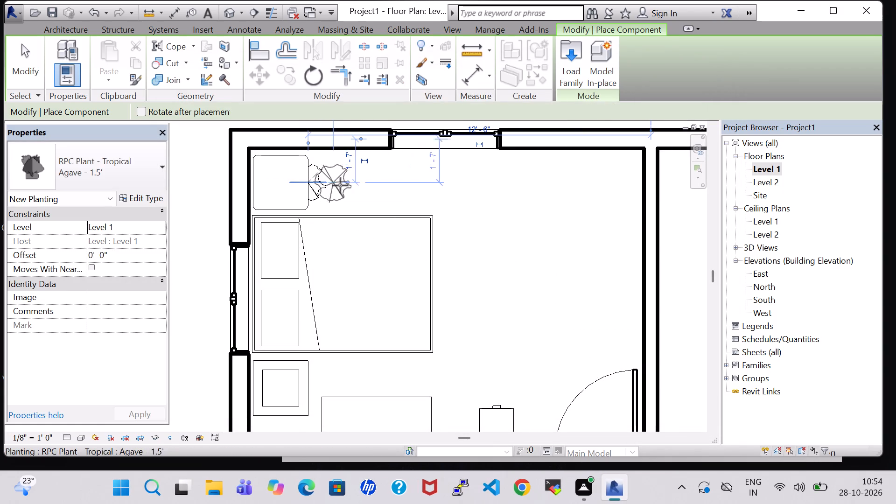
{"action": "key", "text": "Escape"}
{"action": "key", "text": "Escape"}
Set the offset of the Agave - 1.5' plant by the rear corner nightstand to 2' 0".
{"action": "left_click", "coordinate": [318, 171]}
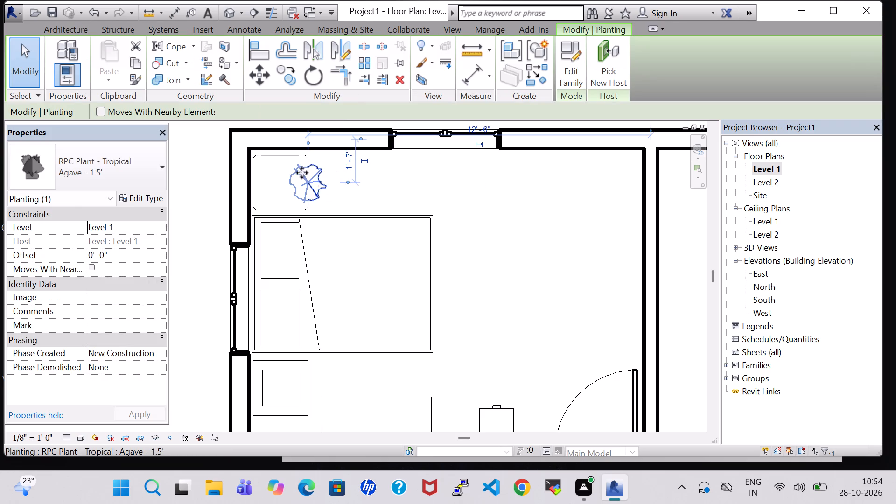
{"action": "left_click", "coordinate": [95, 255]}
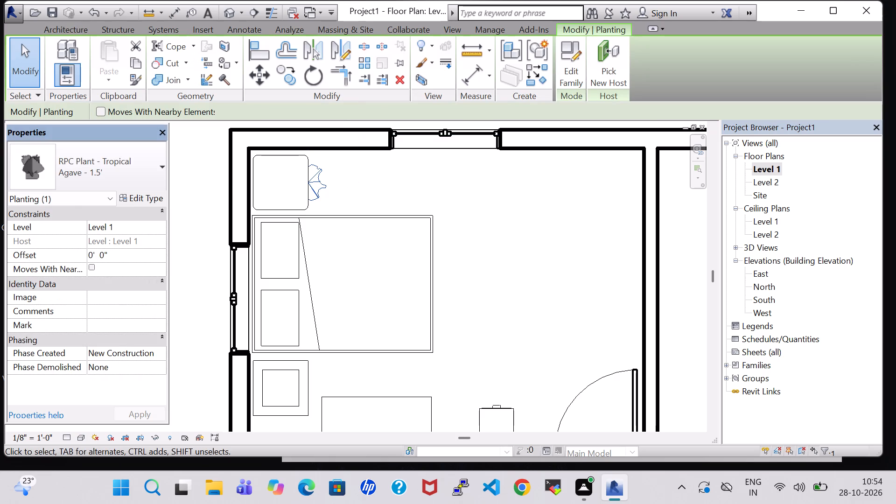
{"action": "key", "text": "Left"}
{"action": "key", "text": "BackSpace"}
{"action": "key", "text": "2"}
{"action": "key", "text": "Return"}
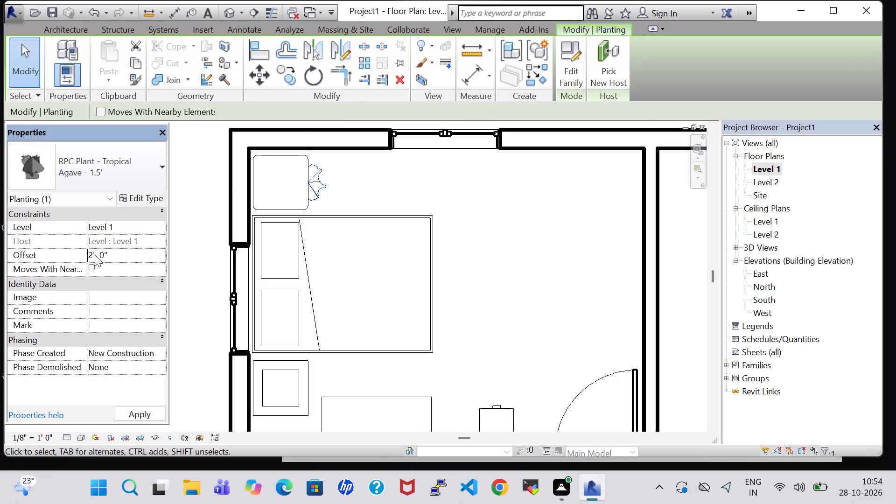
{"action": "left_click", "coordinate": [406, 184]}
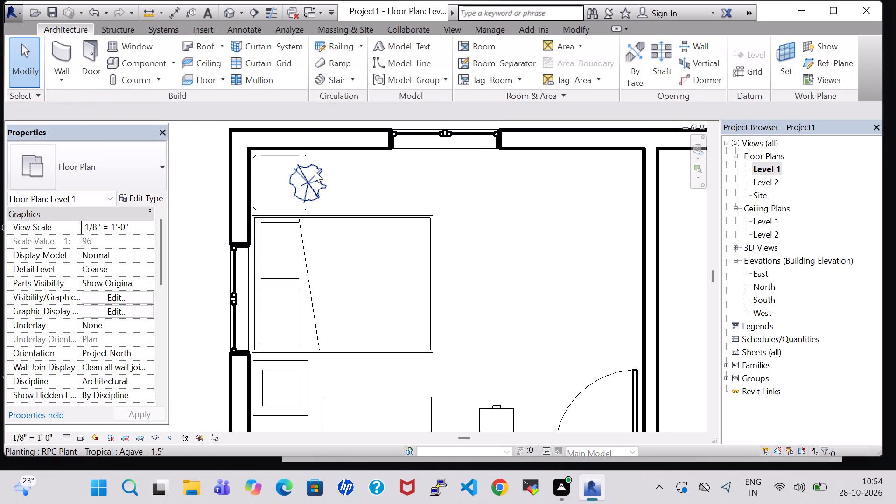
Nudge the Agave plant fully over the rear corner nightstand, into its outer rear corner beside the walls.
{"action": "left_click", "coordinate": [315, 171]}
{"action": "key", "text": "Left"}
{"action": "key", "text": "Left"}
{"action": "key", "text": "Left"}
{"action": "key", "text": "Left"}
{"action": "key", "text": "Left"}
{"action": "key", "text": "Left"}
{"action": "key", "text": "Left"}
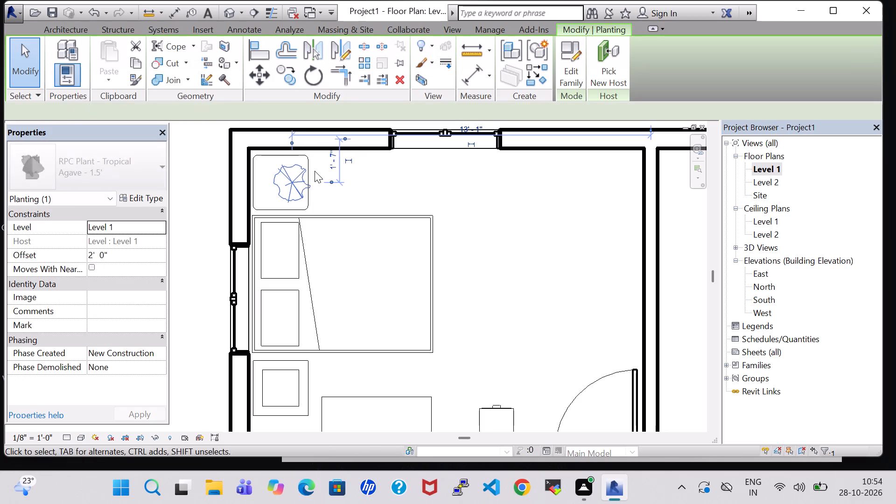
{"action": "key", "text": "Left"}
{"action": "key", "text": "Left"}
{"action": "key", "text": "Left"}
{"action": "key", "text": "Left"}
{"action": "key", "text": "Left"}
{"action": "key", "text": "Left"}
{"action": "key", "text": "Left"}
{"action": "key", "text": "Left"}
{"action": "key", "text": "Left"}
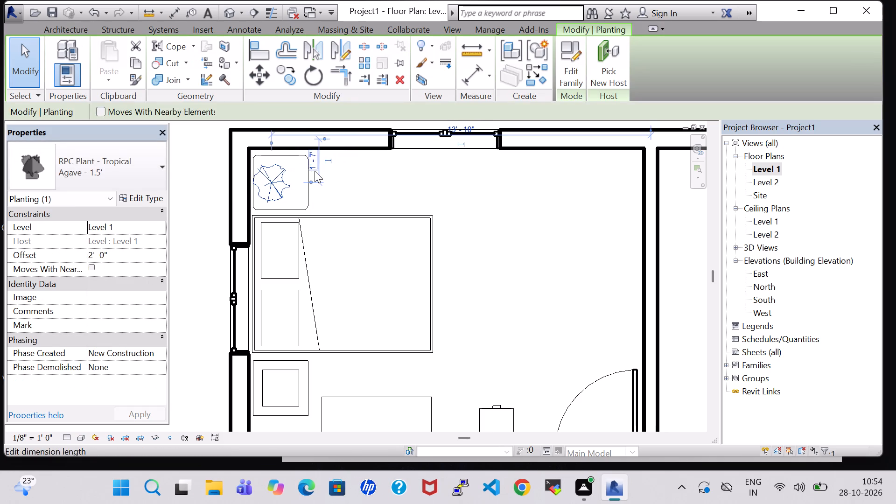
{"action": "key", "text": "Up"}
{"action": "key", "text": "Up"}
{"action": "key", "text": "Up"}
{"action": "key", "text": "Up"}
{"action": "key", "text": "Up"}
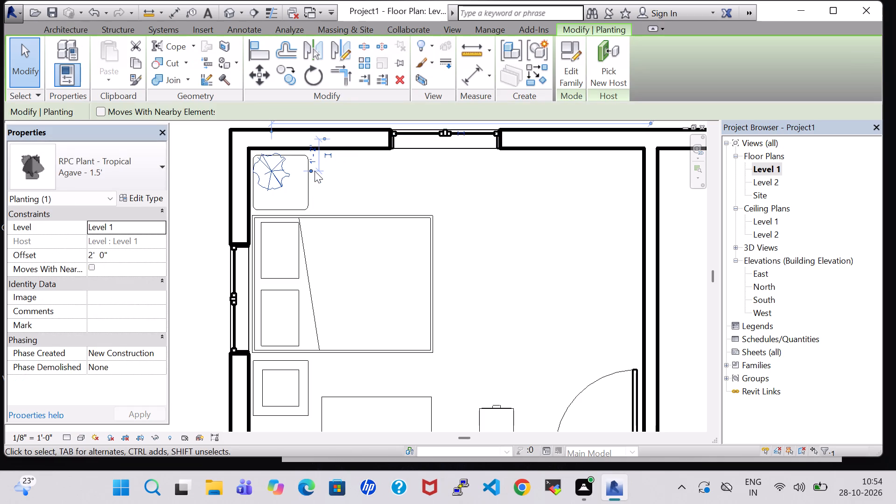
{"action": "key", "text": "Up"}
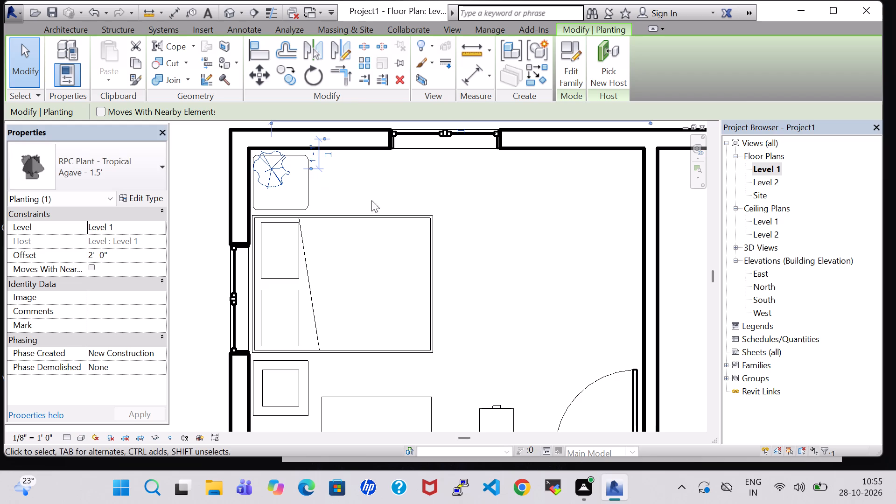
{"action": "left_click", "coordinate": [546, 277]}
Load the Chair-Corbu family from Furniture > Seating and place one against the rear wall, between the window and the inner partition.
{"action": "scroll", "coordinate": [552, 286], "scroll_direction": "down", "scroll_amount": 4}
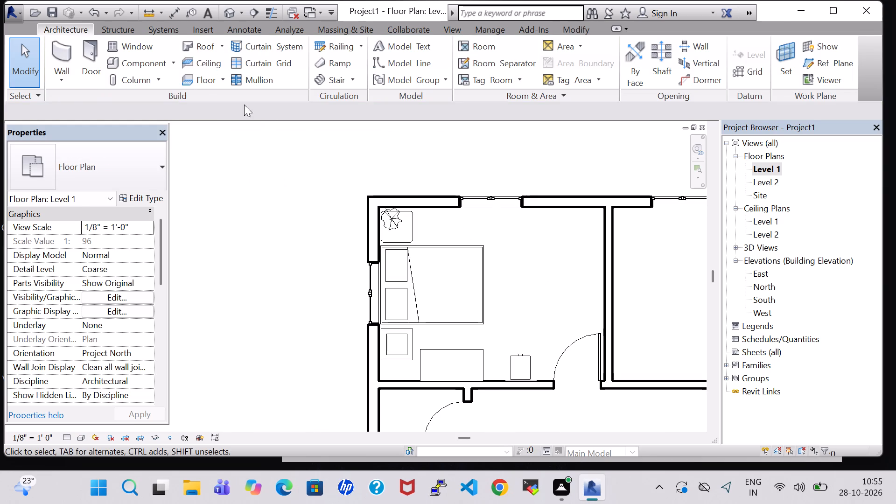
{"action": "left_click", "coordinate": [154, 67]}
{"action": "left_click", "coordinate": [568, 70]}
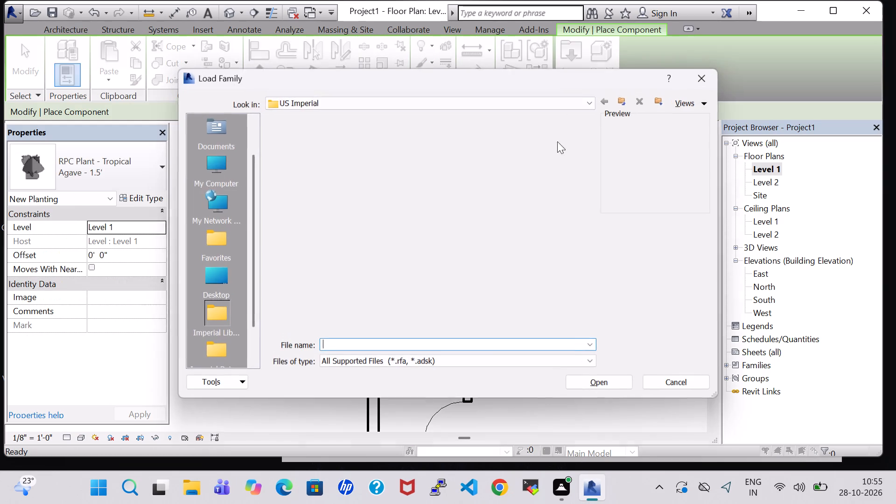
{"action": "double_click", "coordinate": [519, 314]}
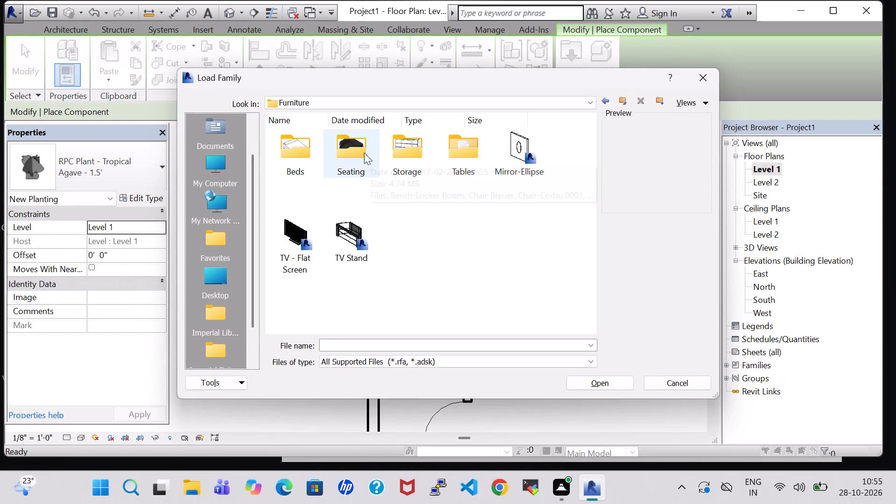
{"action": "double_click", "coordinate": [364, 153]}
{"action": "left_click", "coordinate": [446, 158]}
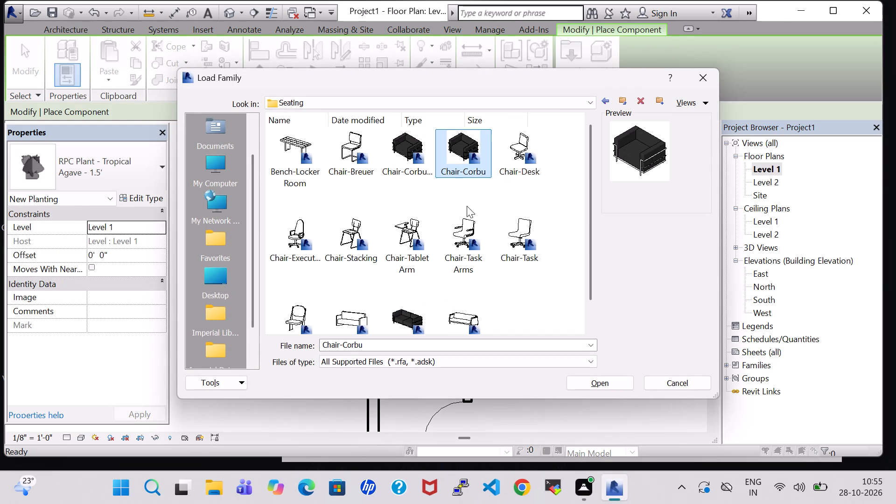
{"action": "left_click", "coordinate": [603, 384]}
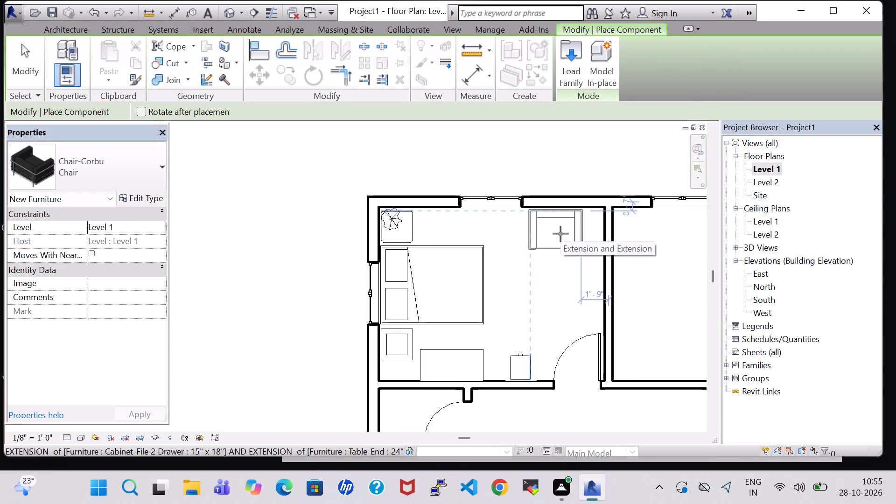
{"action": "left_click", "coordinate": [560, 234]}
{"action": "key", "text": "Escape"}
{"action": "key", "text": "Escape"}
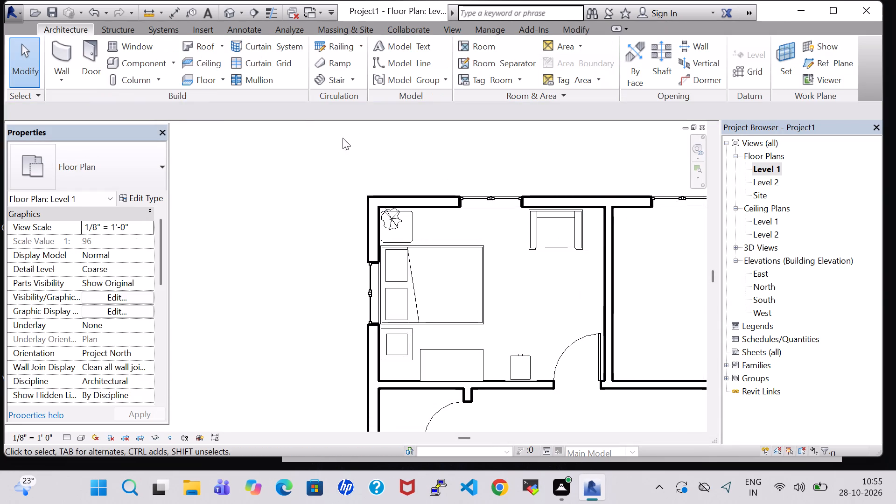
Load TV - Flat Screen from Furniture and place the 32" type, turned toward the bed, at the midpoint of the inner partition.
{"action": "left_click", "coordinate": [142, 57]}
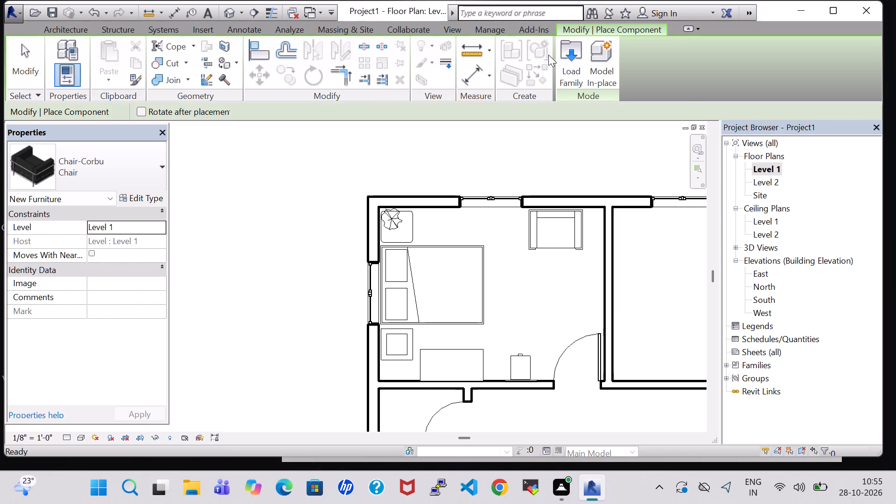
{"action": "left_click", "coordinate": [560, 55]}
{"action": "double_click", "coordinate": [530, 309]}
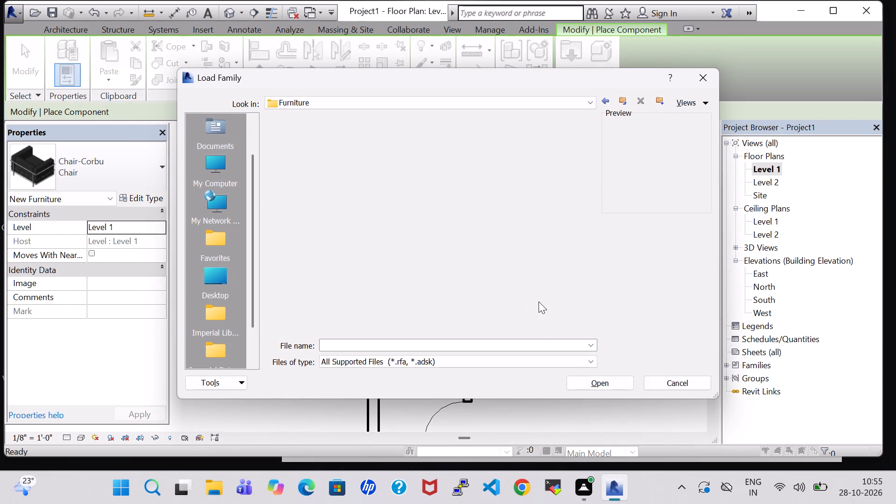
{"action": "left_click", "coordinate": [299, 217]}
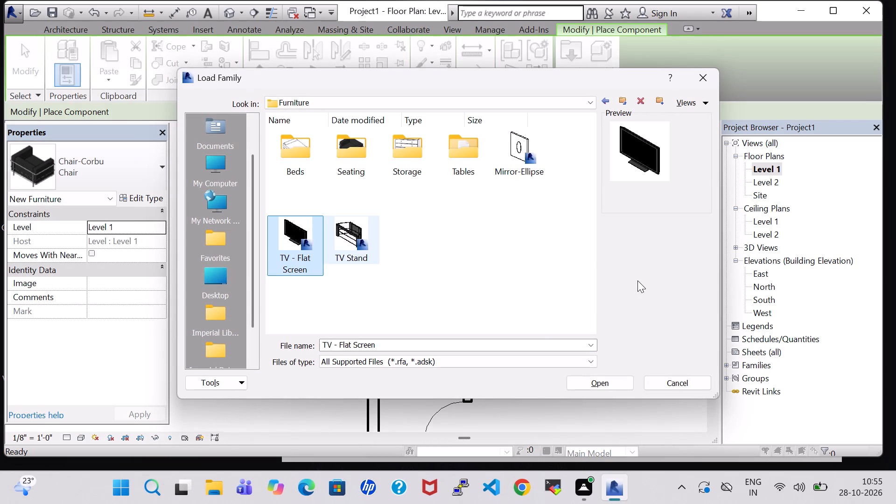
{"action": "left_click", "coordinate": [592, 382]}
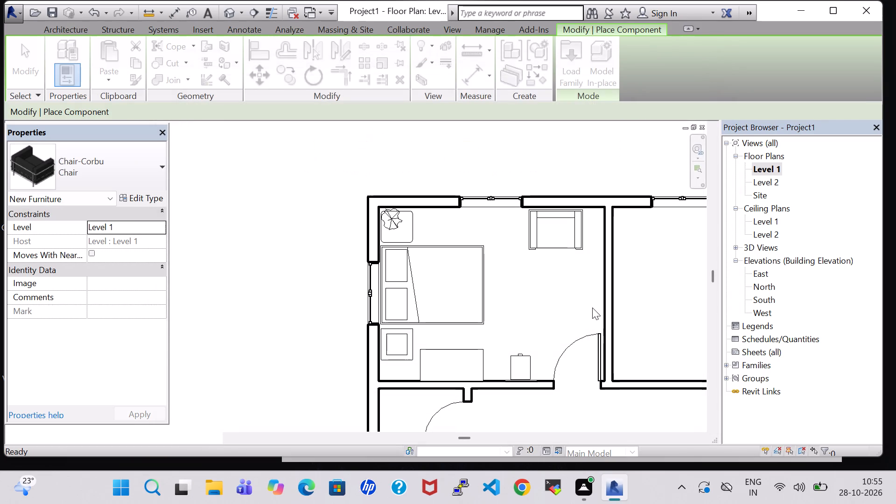
{"action": "key", "text": "space"}
{"action": "key", "text": "space"}
{"action": "key", "text": "space"}
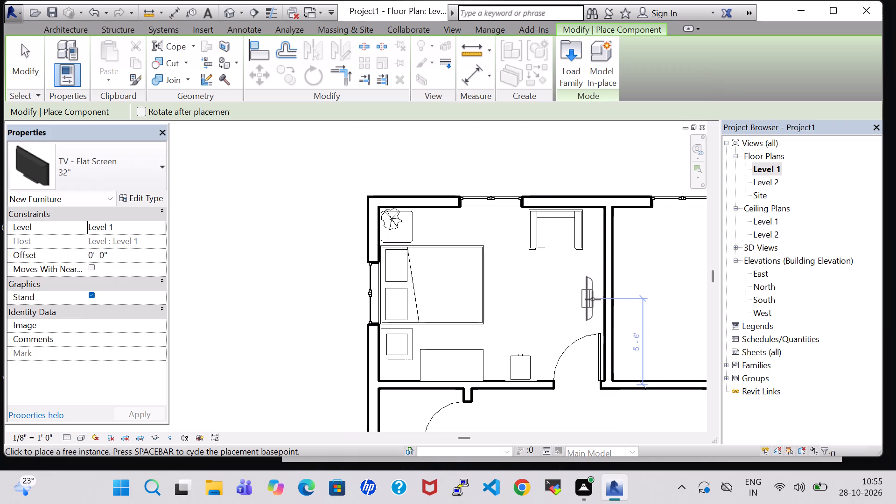
{"action": "scroll", "coordinate": [600, 298], "scroll_direction": "up", "scroll_amount": 6}
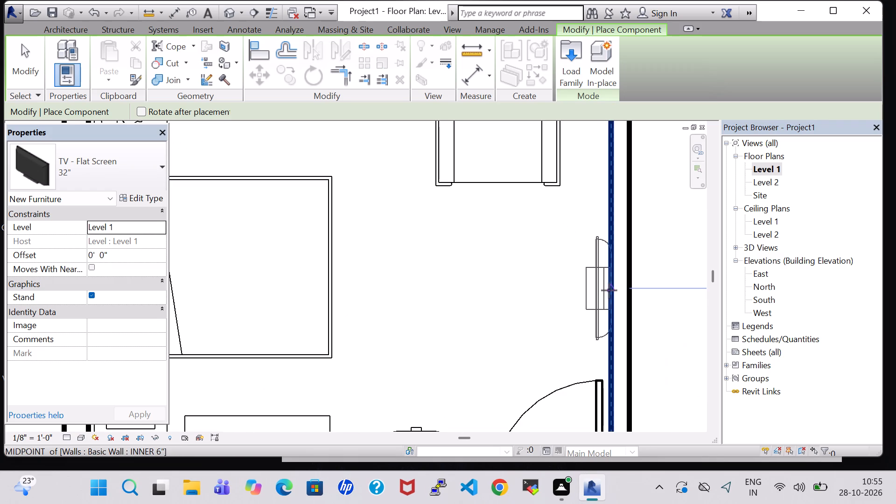
{"action": "left_click", "coordinate": [609, 290]}
{"action": "key", "text": "Escape"}
{"action": "key", "text": "Escape"}
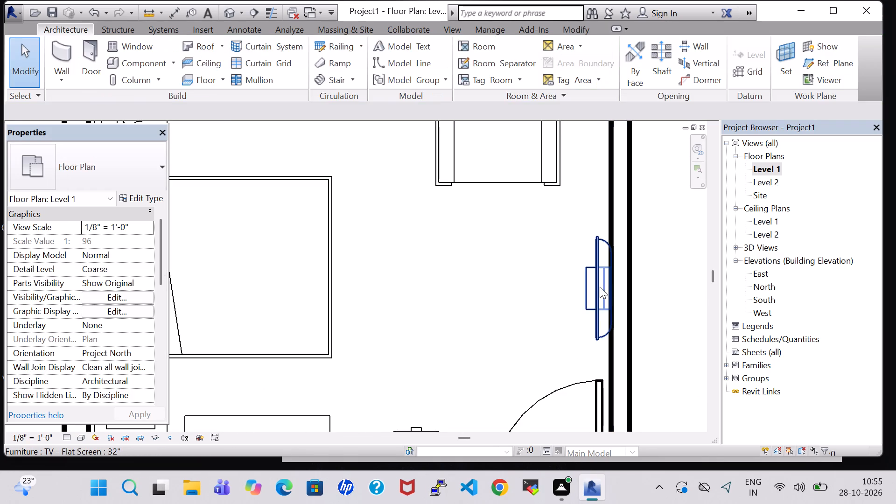
Set the offset of the 32" flat screen TV on the partition to 3' 5".
{"action": "left_click", "coordinate": [600, 287]}
{"action": "double_click", "coordinate": [87, 254]}
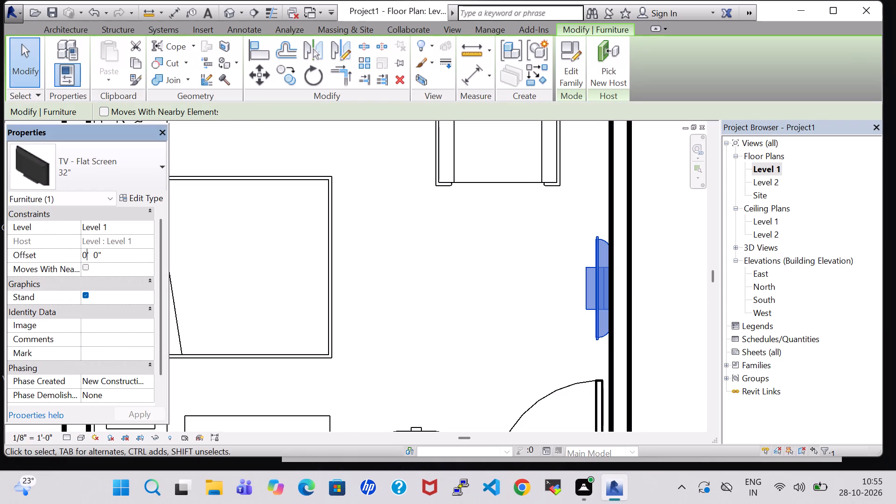
{"action": "key", "text": "BackSpace"}
{"action": "key", "text": "3"}
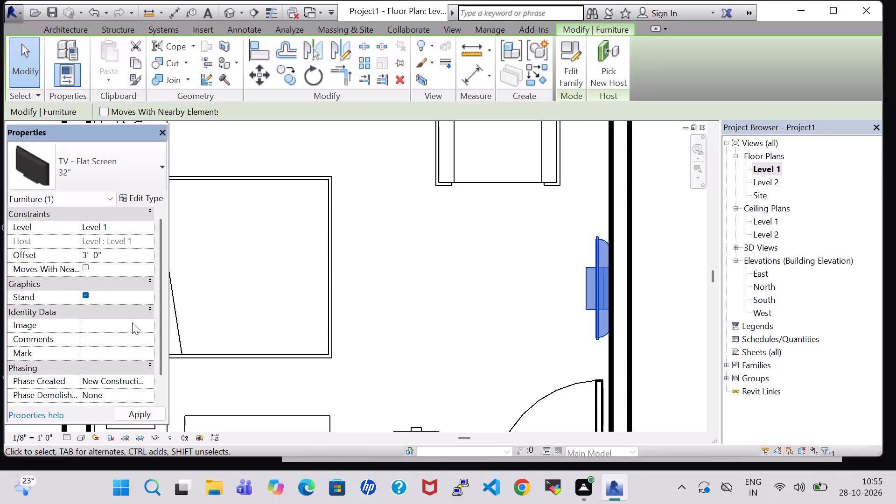
{"action": "left_click", "coordinate": [96, 255]}
{"action": "key", "text": "BackSpace"}
{"action": "key", "text": "5"}
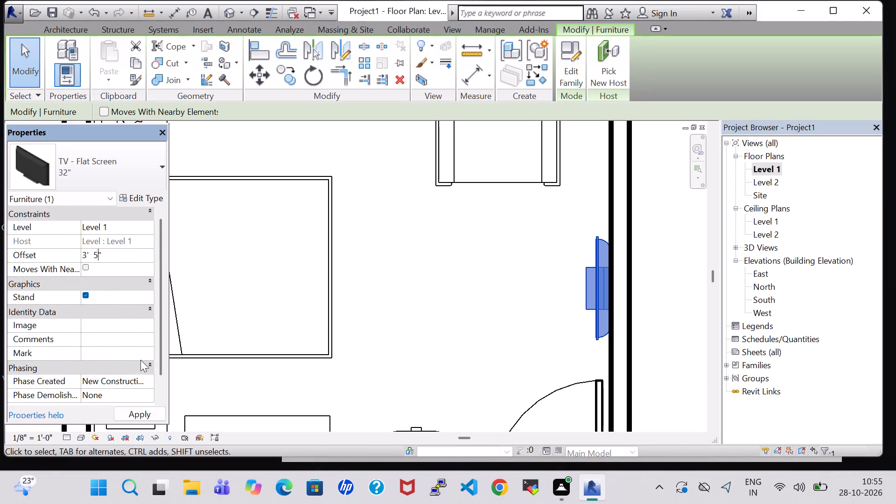
{"action": "left_click", "coordinate": [146, 408]}
{"action": "left_click", "coordinate": [466, 269]}
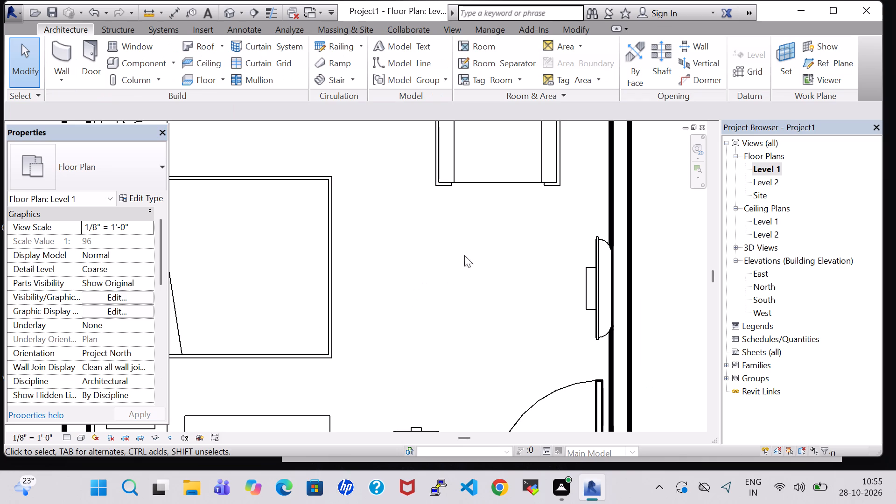
Load Table-Rectangular from Furniture > Tables and place a 72" x 30" table lengthwise along the partition beneath the TV.
{"action": "scroll", "coordinate": [343, 229], "scroll_direction": "down", "scroll_amount": 3}
{"action": "left_click", "coordinate": [151, 66]}
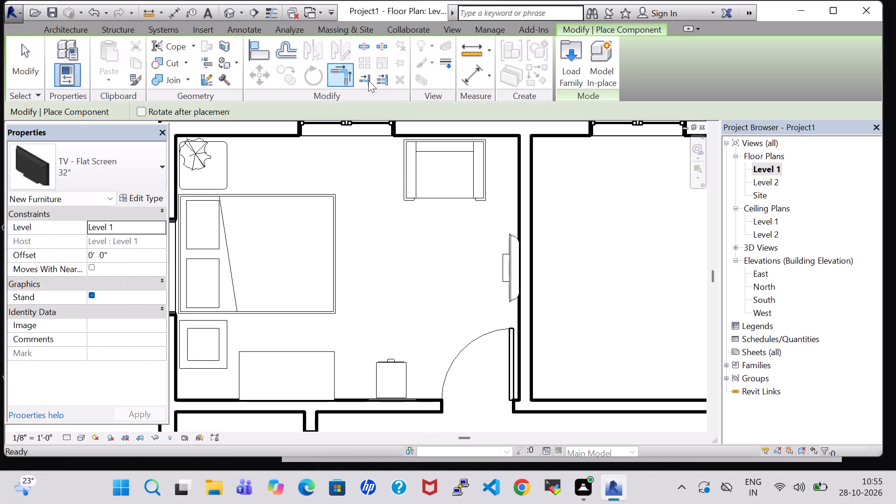
{"action": "left_click", "coordinate": [578, 70]}
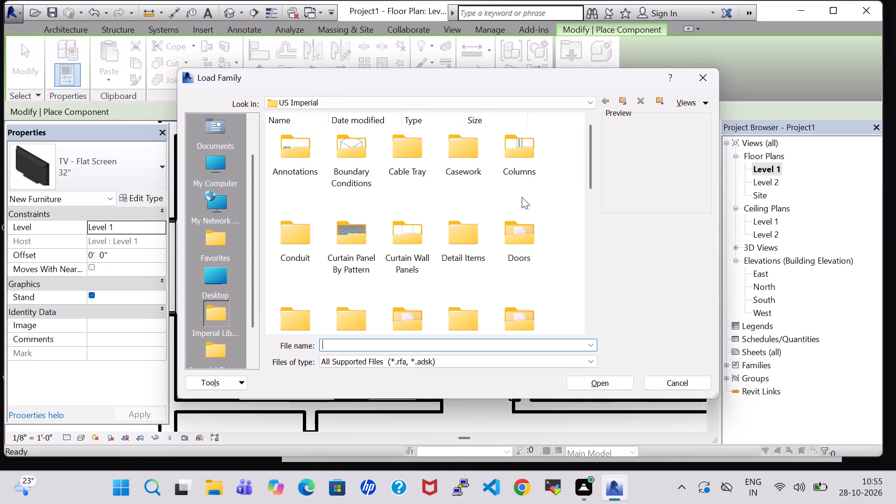
{"action": "double_click", "coordinate": [518, 310]}
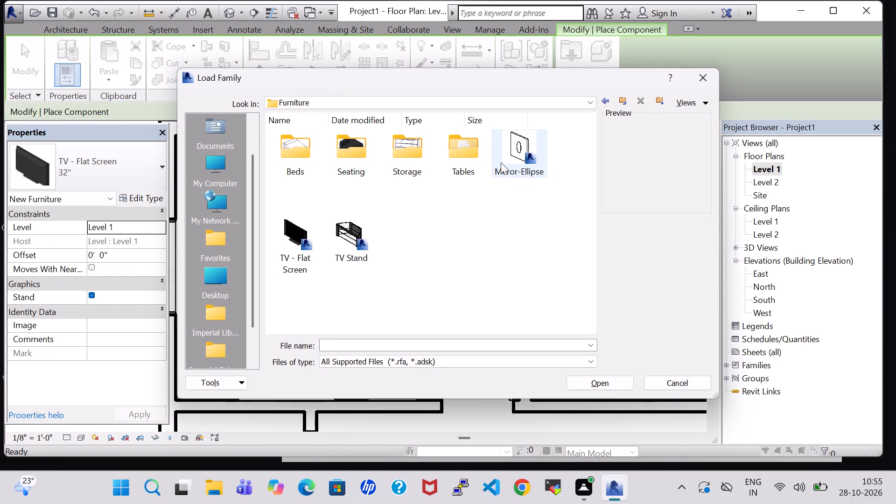
{"action": "double_click", "coordinate": [465, 155]}
{"action": "left_click", "coordinate": [514, 240]}
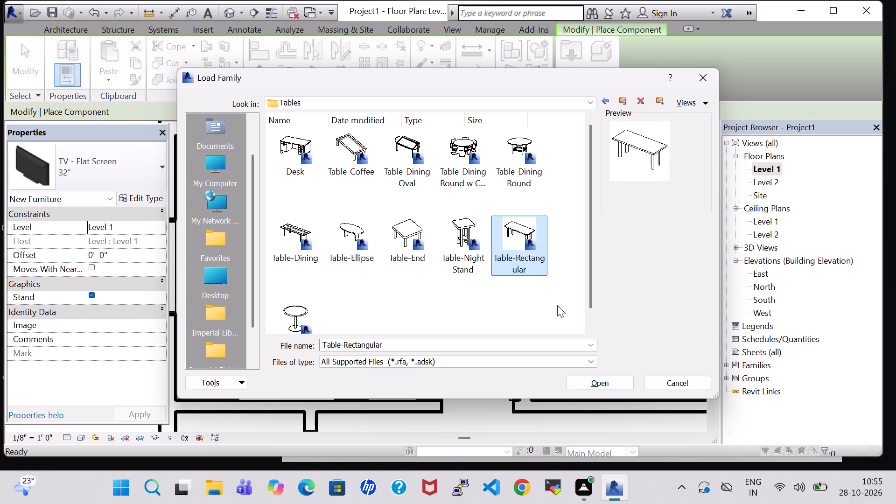
{"action": "left_click", "coordinate": [601, 384]}
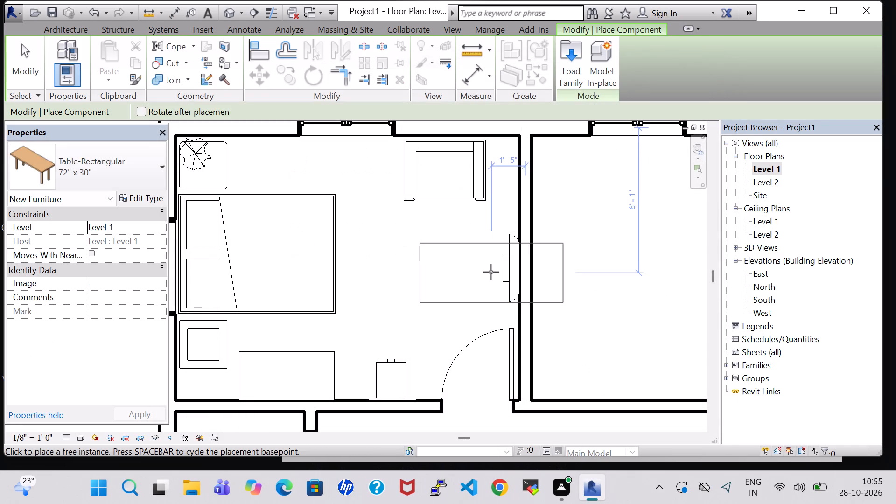
{"action": "key", "text": "space"}
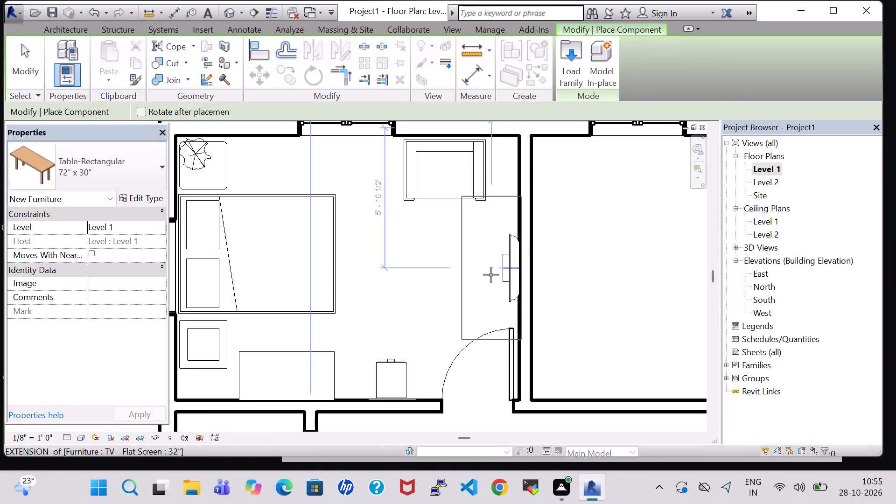
{"action": "left_click", "coordinate": [490, 280]}
{"action": "key", "text": "Escape"}
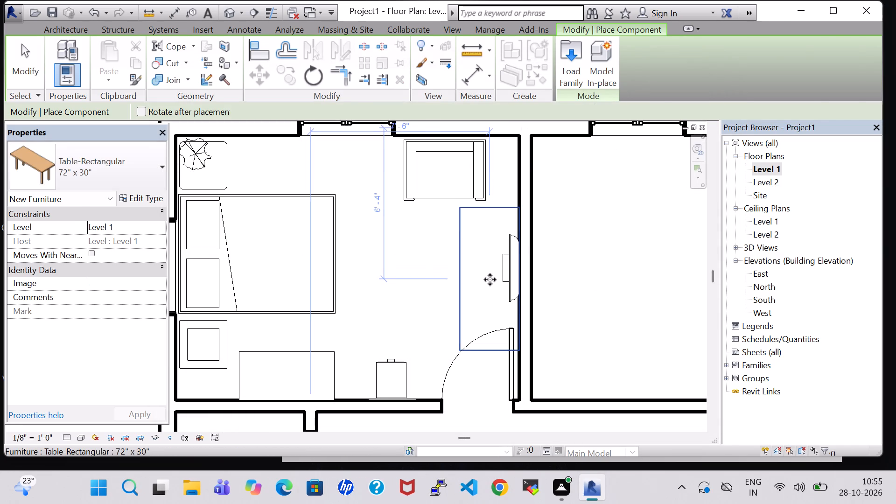
{"action": "key", "text": "Escape"}
Set the type length of the rectangular table beneath the TV to 4' 0".
{"action": "left_click", "coordinate": [457, 236]}
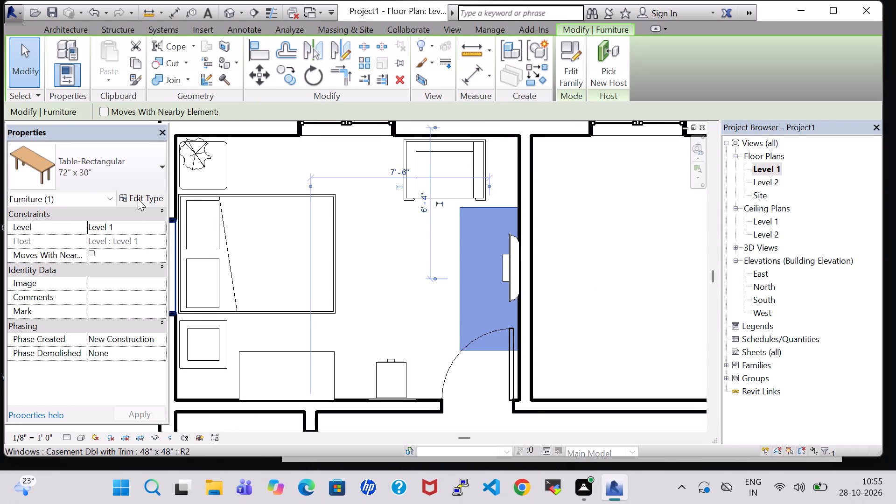
{"action": "left_click", "coordinate": [138, 199]}
{"action": "left_click", "coordinate": [313, 256]}
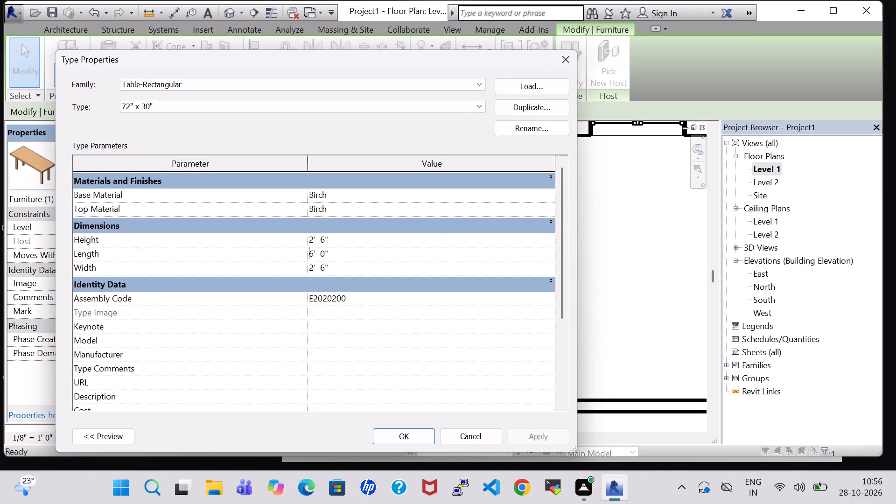
{"action": "left_click", "coordinate": [313, 256]}
{"action": "key", "text": "BackSpace"}
{"action": "key", "text": "4"}
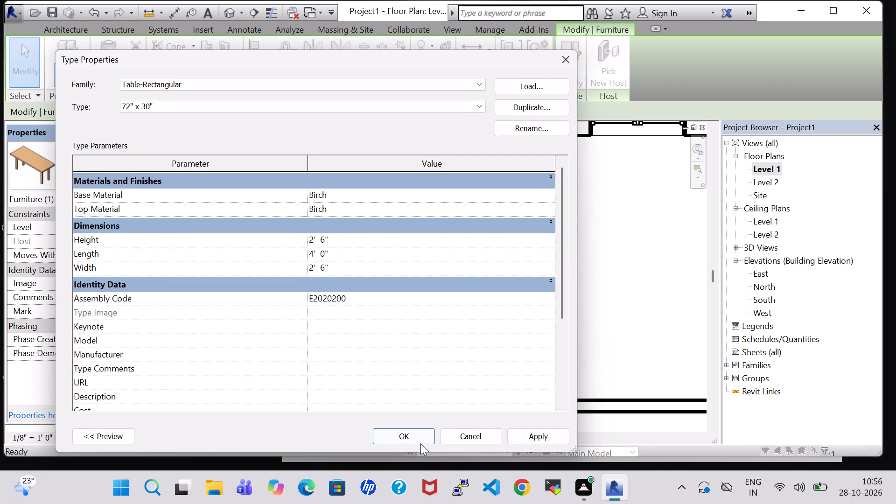
{"action": "left_click", "coordinate": [415, 436]}
Nudge the rectangular table along the inner partition toward the rear wall, to about 5' 9" from that wall.
{"action": "key", "text": "Up"}
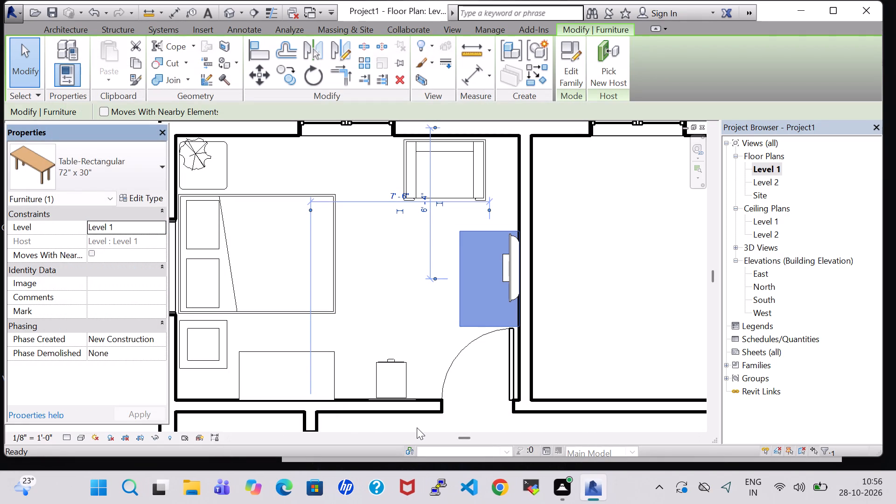
{"action": "key", "text": "Up"}
{"action": "left_click", "coordinate": [405, 301]}
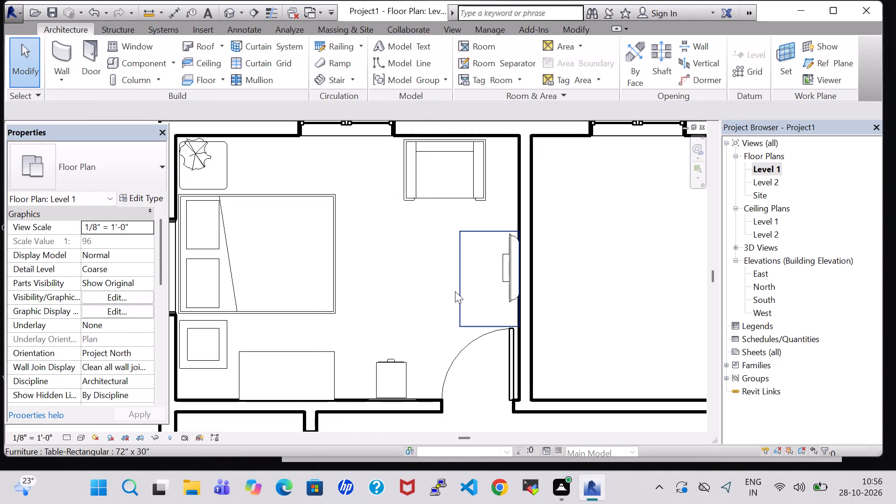
{"action": "left_click", "coordinate": [455, 291]}
{"action": "key", "text": "Up"}
{"action": "key", "text": "Up"}
{"action": "key", "text": "Up"}
{"action": "key", "text": "Up"}
{"action": "key", "text": "Up"}
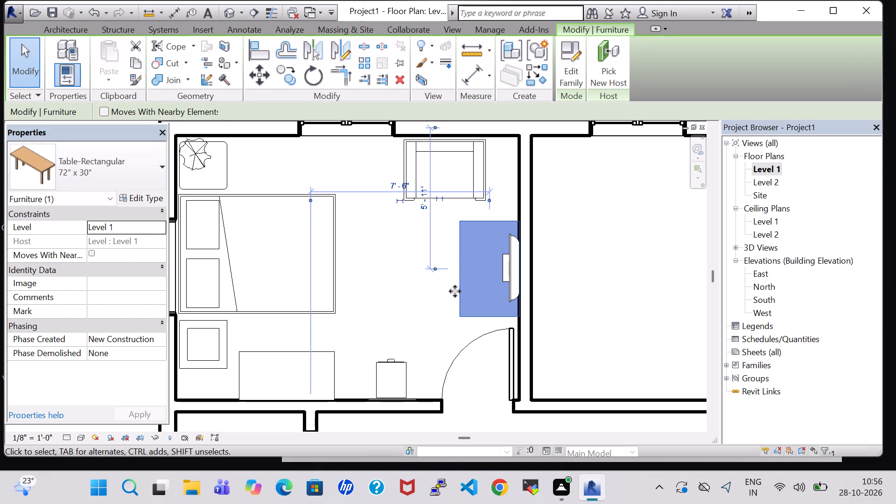
{"action": "key", "text": "Up"}
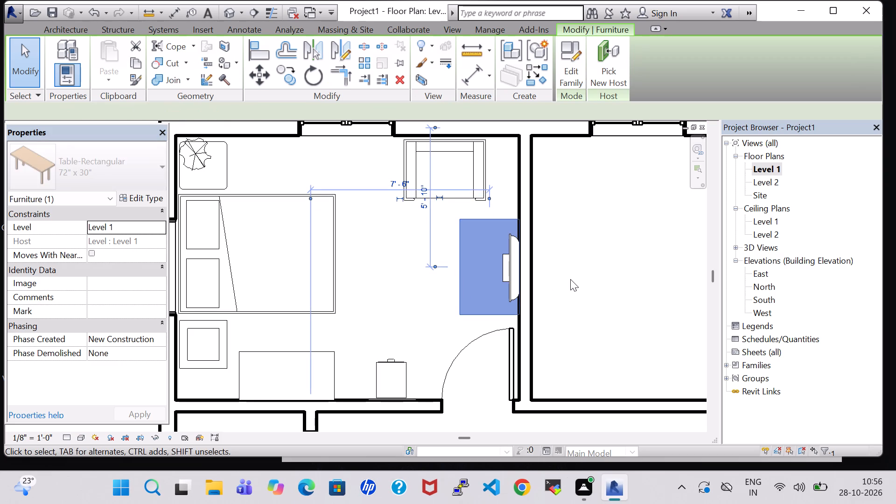
{"action": "key", "text": "Up"}
{"action": "left_click", "coordinate": [564, 259]}
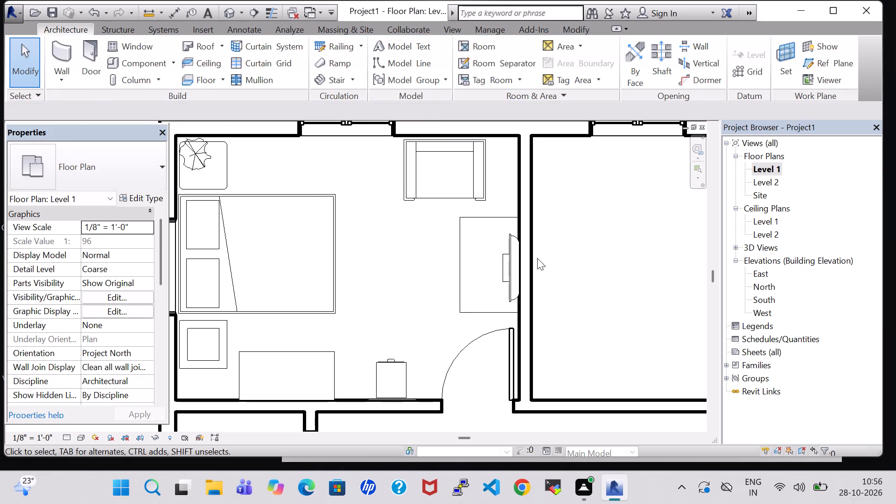
Nudge the flat screen TV slightly toward the rear wall, to about 5' 11 1/2" from the bedroom's front wall.
{"action": "left_click", "coordinate": [513, 262]}
{"action": "key", "text": "Up"}
{"action": "key", "text": "Up"}
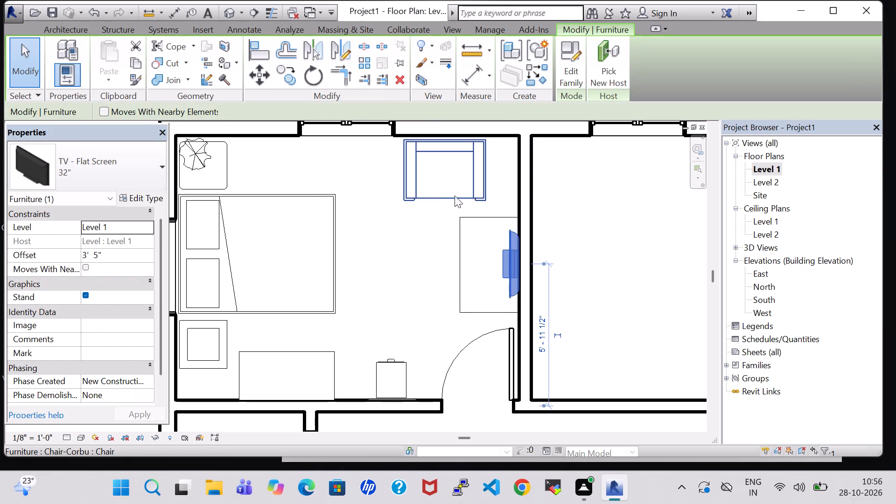
Nudge the Chair-Corbu along the rear wall, slightly away from the inner partition and toward the window.
{"action": "left_click", "coordinate": [445, 175]}
{"action": "key", "text": "Left"}
{"action": "key", "text": "Left"}
{"action": "key", "text": "Left"}
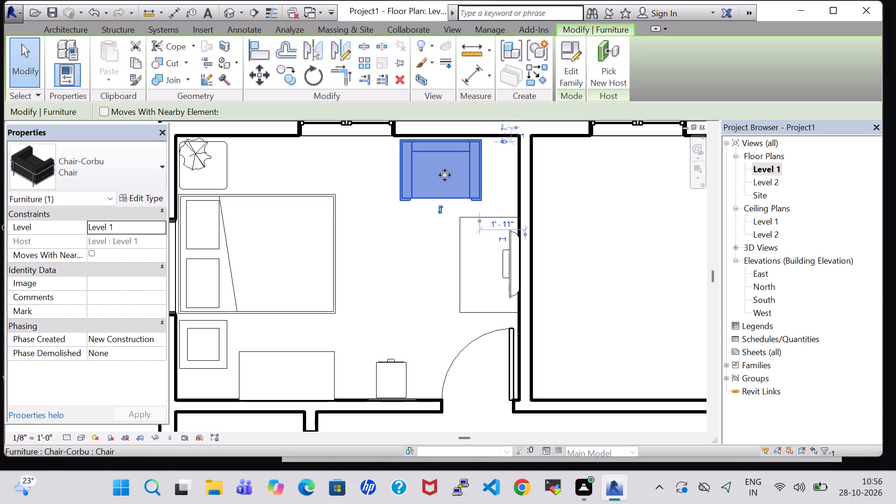
{"action": "key", "text": "Left"}
{"action": "left_click", "coordinate": [604, 215]}
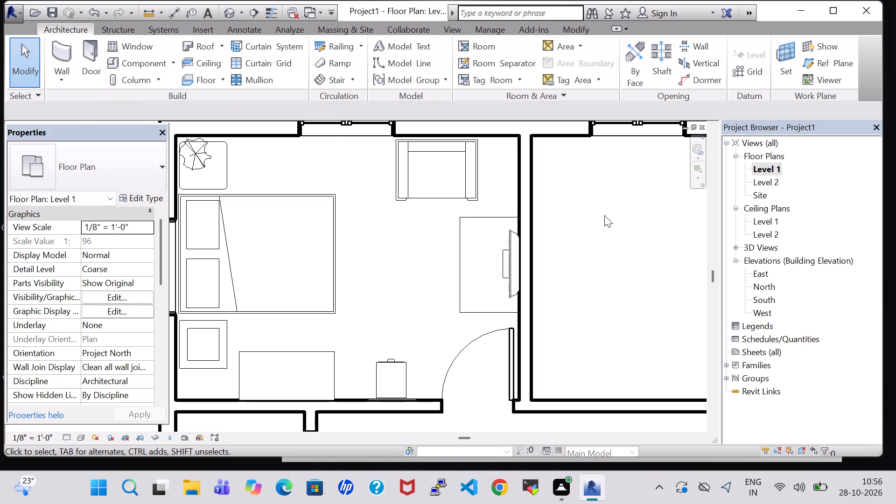
Create two more Agave - 1.5' plants like the one on the bedside table, one at each end of the TV table.
{"action": "left_click", "coordinate": [201, 146]}
{"action": "right_click", "coordinate": [201, 146]}
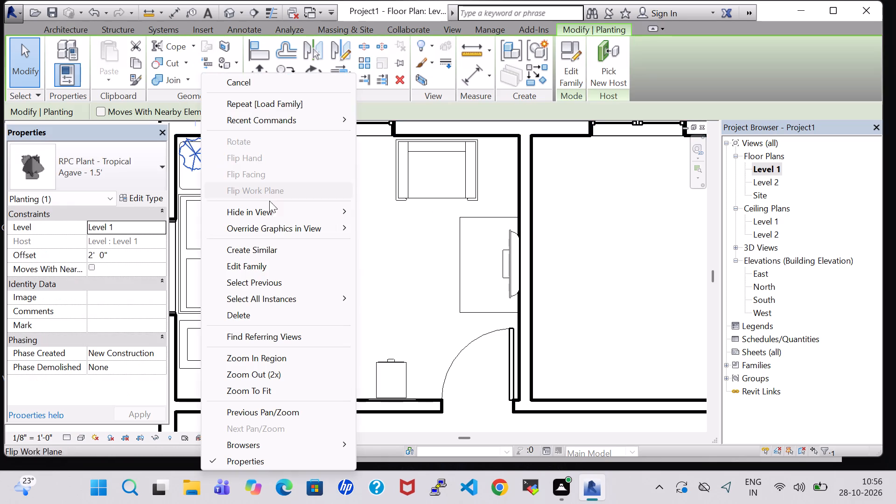
{"action": "left_click", "coordinate": [297, 245]}
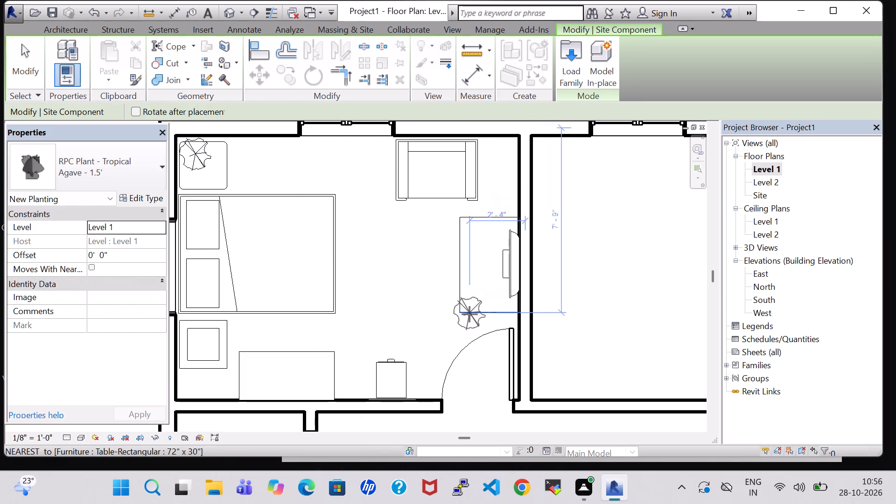
{"action": "left_click", "coordinate": [476, 314]}
{"action": "left_click", "coordinate": [481, 212]}
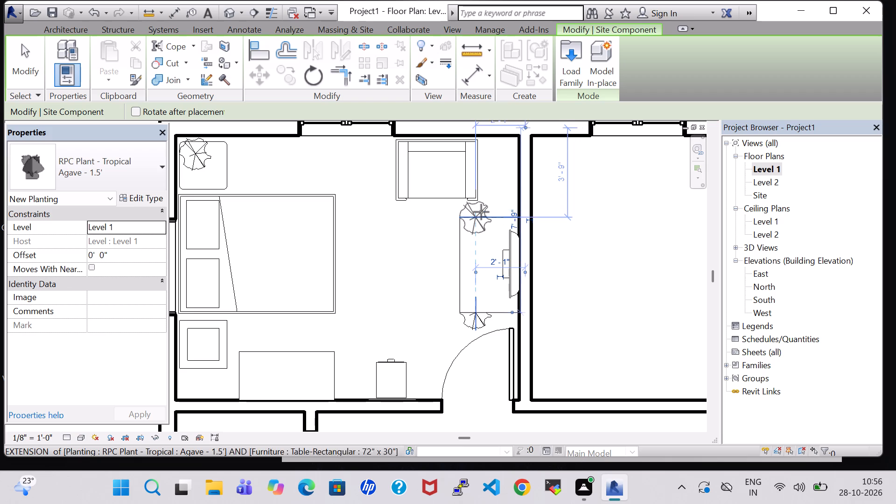
{"action": "key", "text": "Escape"}
{"action": "key", "text": "Escape"}
Set the type height of the rectangular table beneath the TV to 2' 2".
{"action": "left_click", "coordinate": [458, 254]}
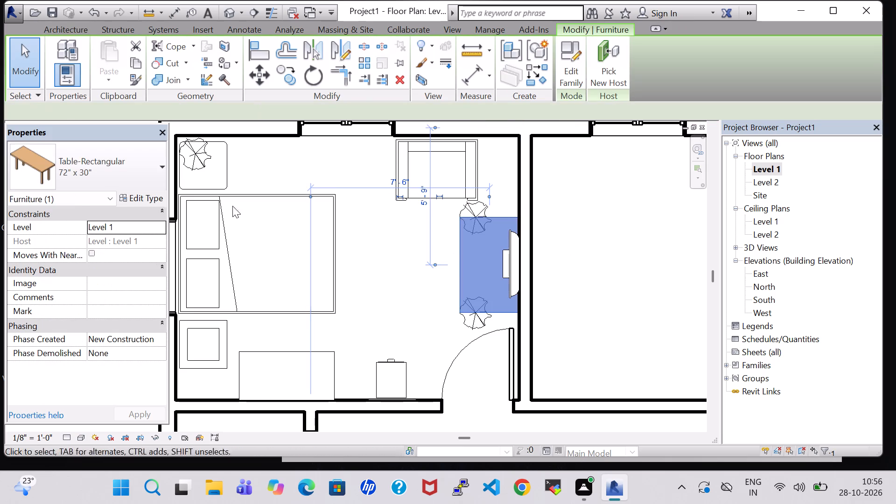
{"action": "left_click", "coordinate": [132, 201]}
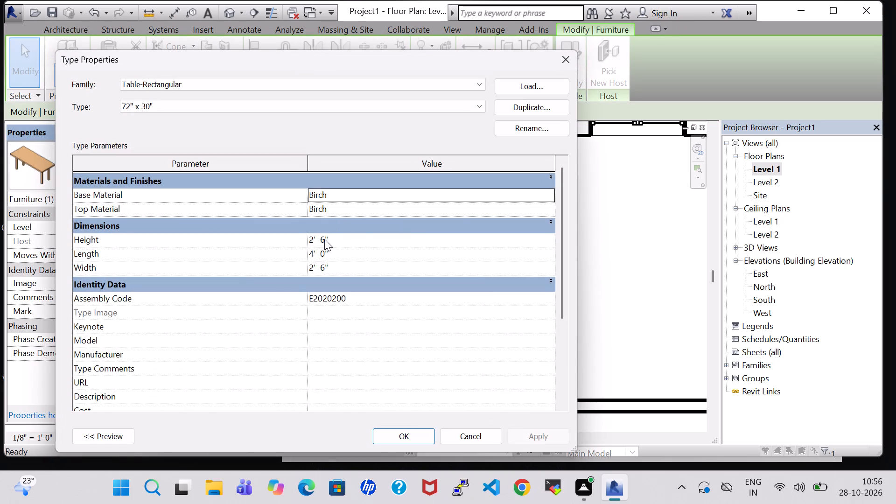
{"action": "double_click", "coordinate": [324, 239]}
{"action": "key", "text": "BackSpace"}
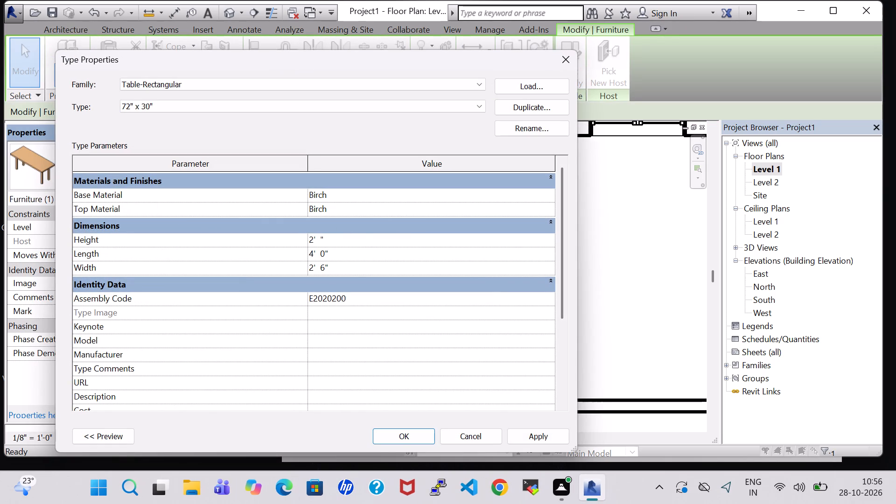
{"action": "key", "text": "2"}
{"action": "left_click", "coordinate": [409, 439]}
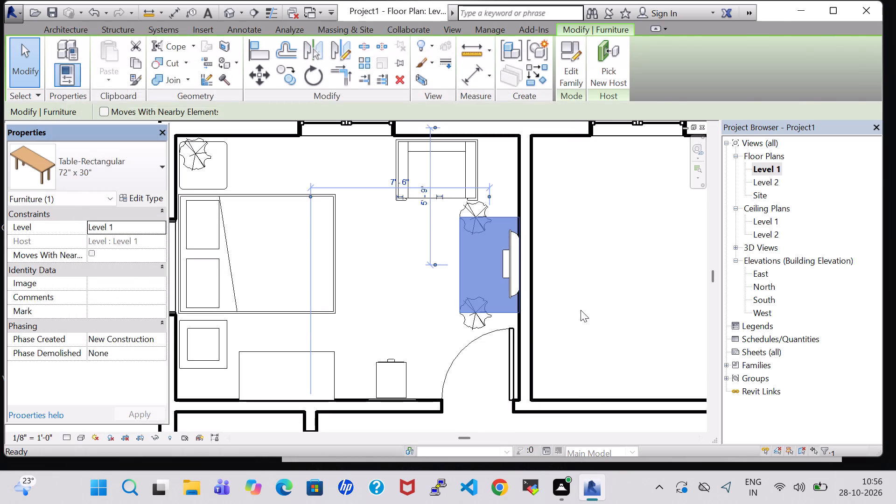
{"action": "left_click", "coordinate": [581, 310]}
Set the offset of the Agave plant at the TV table's rear end, near the chair, to 2' 2".
{"action": "left_click", "coordinate": [483, 207]}
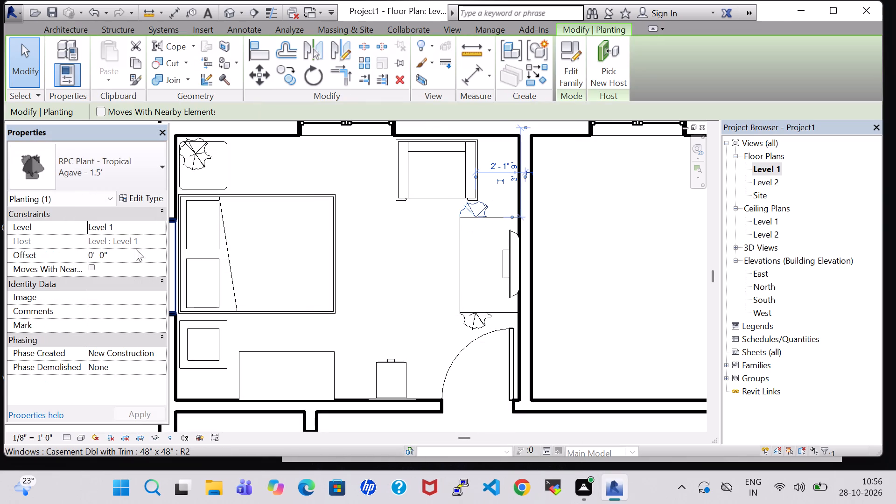
{"action": "double_click", "coordinate": [92, 257]}
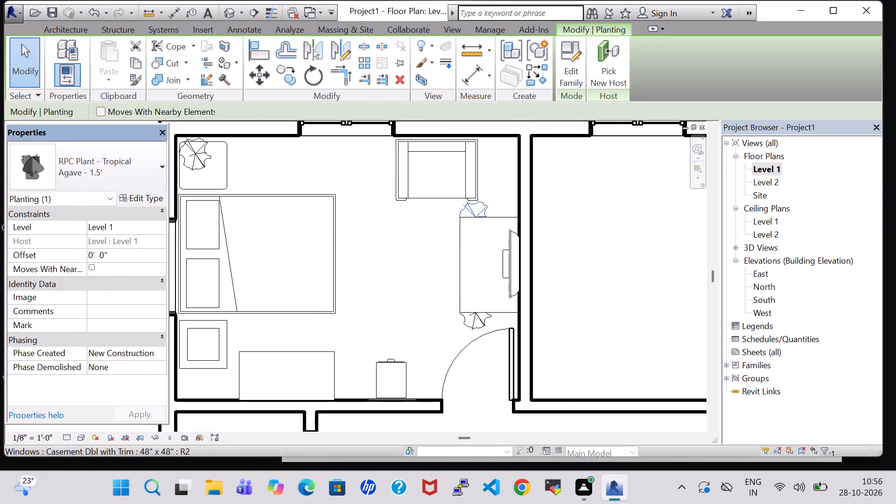
{"action": "key", "text": "BackSpace"}
{"action": "key", "text": "2"}
{"action": "key", "text": "Right"}
{"action": "key", "text": "Right"}
{"action": "key", "text": "Right"}
{"action": "key", "text": "Right"}
{"action": "key", "text": "BackSpace"}
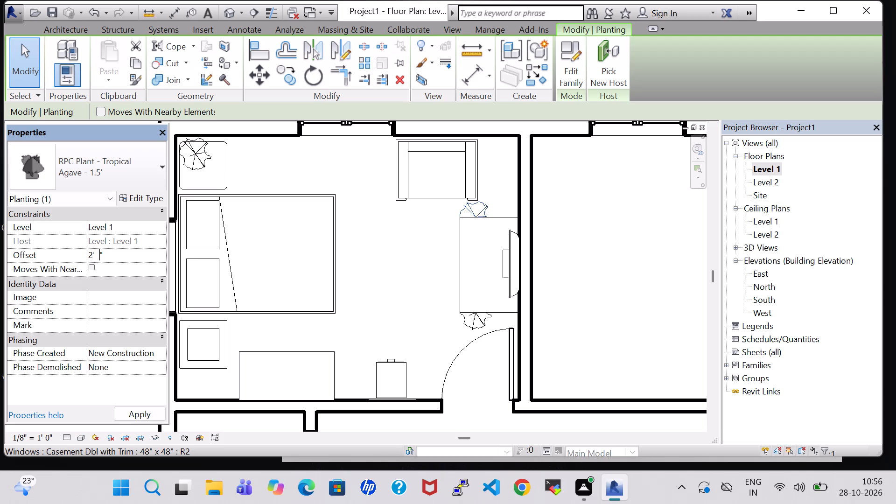
{"action": "key", "text": "2"}
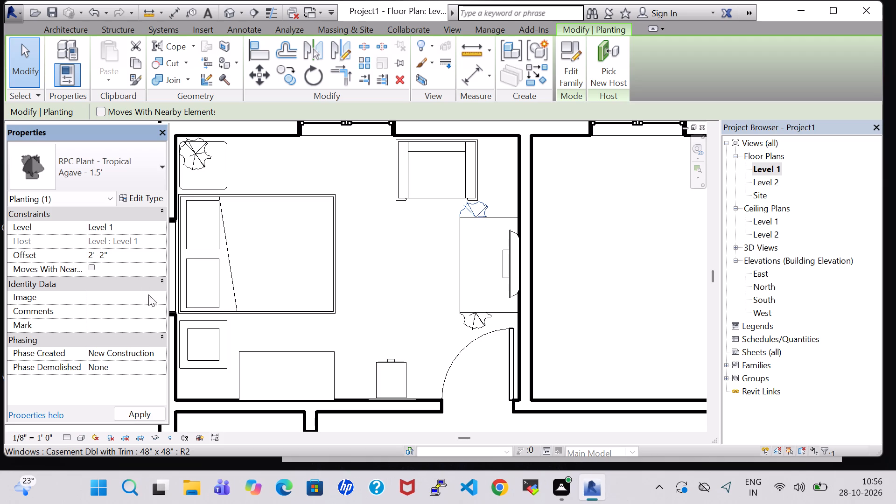
Set the offset of the Agave plant at the TV table's door end to 2' 2".
{"action": "left_click", "coordinate": [469, 322]}
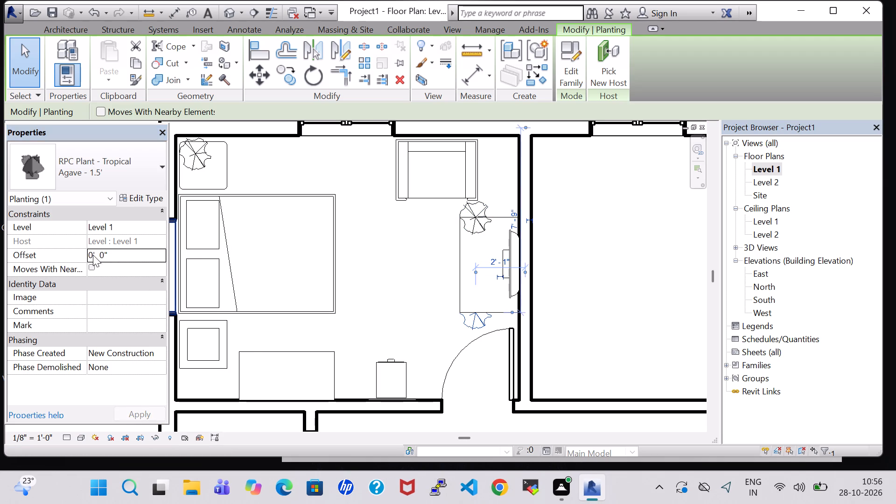
{"action": "left_click", "coordinate": [93, 255]}
{"action": "key", "text": "BackSpace"}
{"action": "key", "text": "2"}
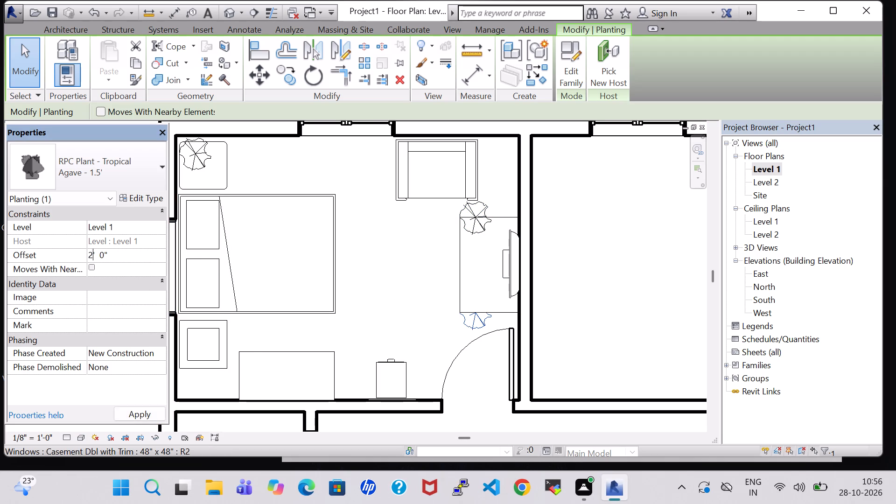
{"action": "key", "text": "Right"}
{"action": "key", "text": "Right"}
{"action": "key", "text": "Right"}
{"action": "key", "text": "Right"}
{"action": "key", "text": "BackSpace"}
{"action": "key", "text": "2"}
{"action": "left_click", "coordinate": [132, 412]}
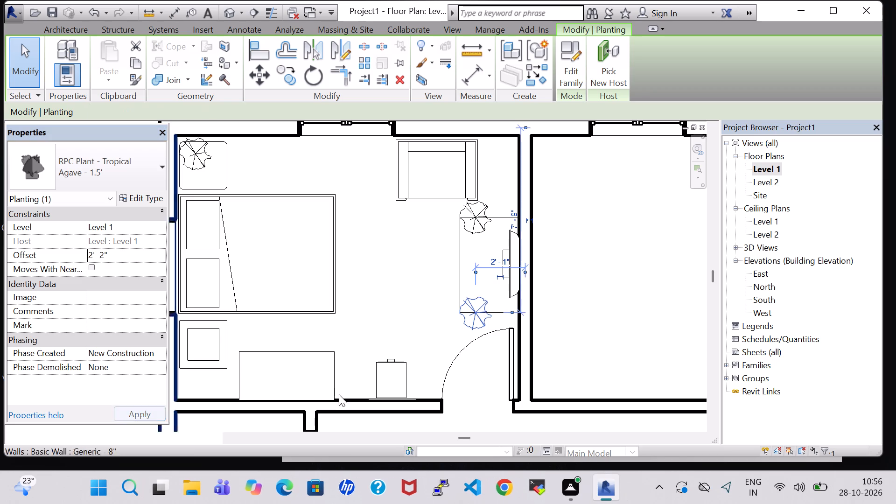
Nudge the door-end Agave plant toward the rear wall so it sits further onto the tabletop.
{"action": "key", "text": "Up"}
{"action": "key", "text": "Up"}
{"action": "key", "text": "Up"}
{"action": "key", "text": "Up"}
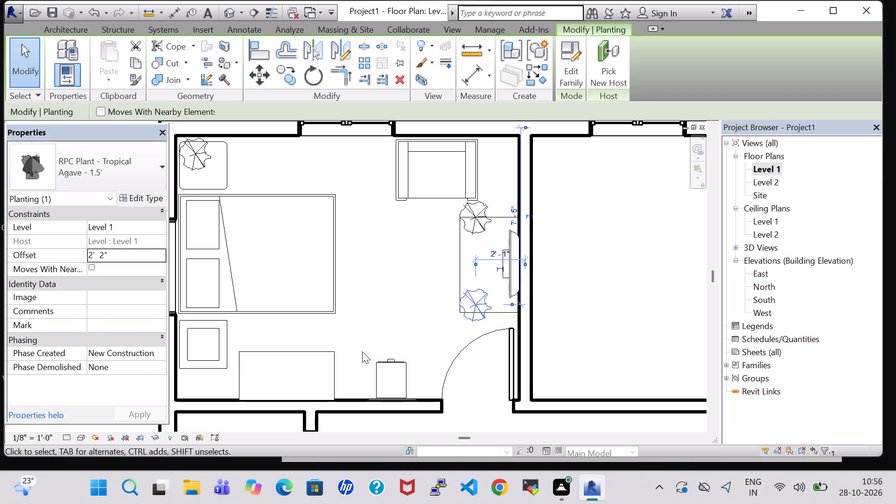
{"action": "key", "text": "Up"}
{"action": "key", "text": "Up"}
{"action": "left_click", "coordinate": [412, 240]}
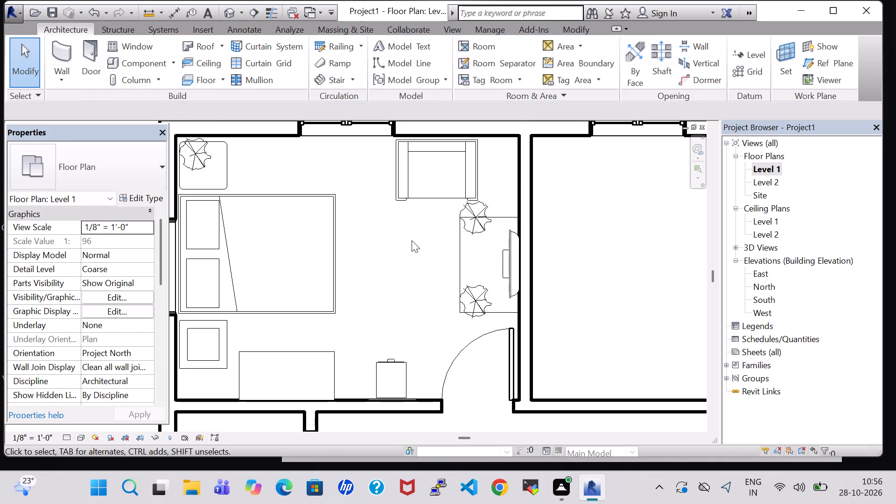
Nudge the rear-end Agave plant inward onto the tabletop, to about 4' 2" from the rear wall.
{"action": "left_click", "coordinate": [463, 214]}
{"action": "key", "text": "Down"}
{"action": "key", "text": "Down"}
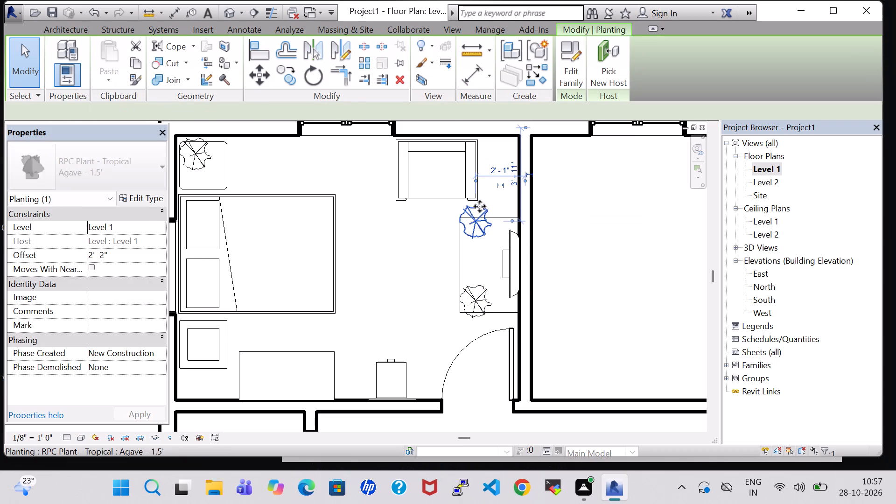
{"action": "key", "text": "Down"}
{"action": "key", "text": "Down"}
{"action": "key", "text": "Down"}
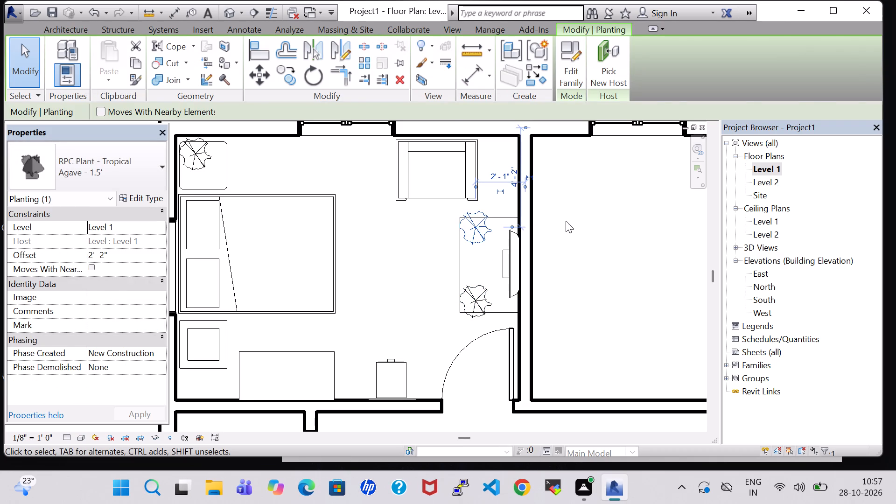
{"action": "left_click", "coordinate": [566, 221]}
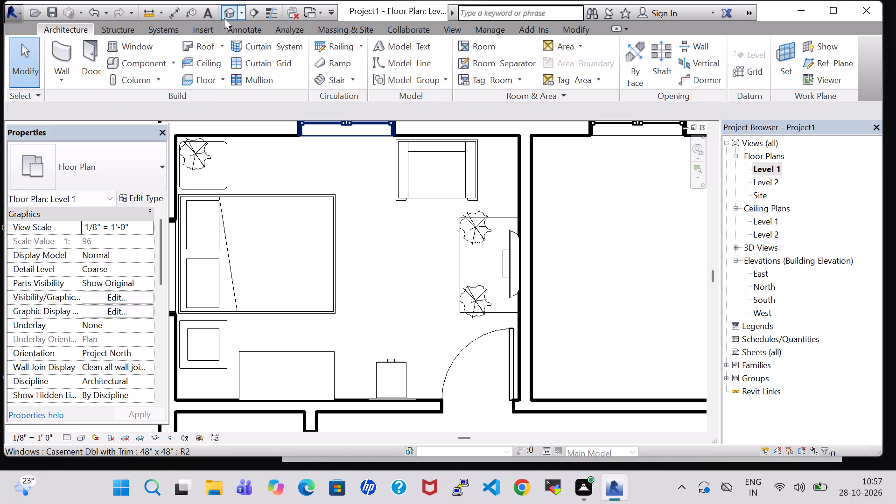
In the 3D view, nudge the Agave plant on the rear-corner bedside table slightly inward, toward the middle of its tabletop.
{"action": "left_click", "coordinate": [229, 16]}
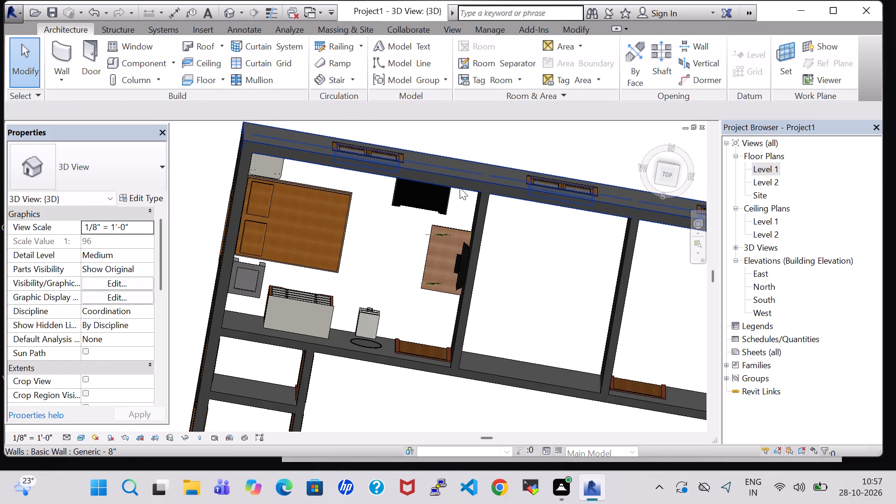
{"action": "middle_click_drag", "start_coordinate": [389, 253], "coordinate": [372, 131]}
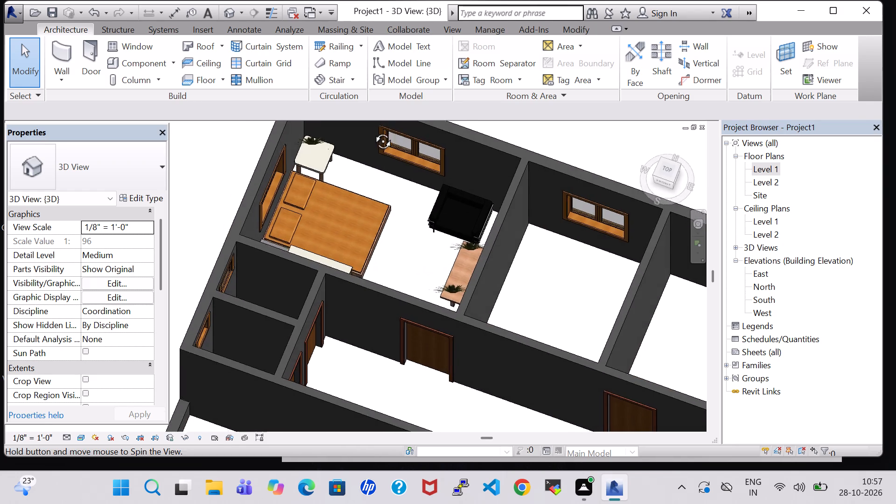
{"action": "middle_click_drag", "start_coordinate": [372, 131], "coordinate": [378, 131]}
{"action": "scroll", "coordinate": [378, 133], "scroll_direction": "up", "scroll_amount": 6}
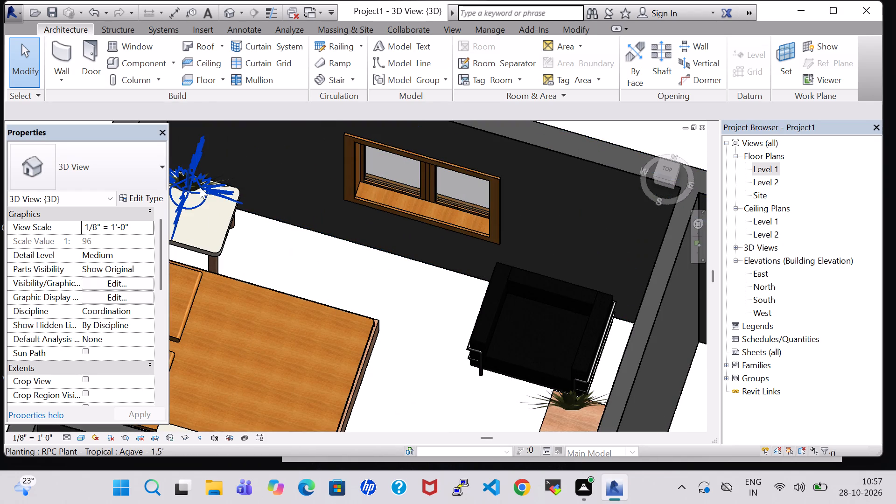
{"action": "left_click", "coordinate": [200, 187]}
{"action": "key", "text": "Down"}
{"action": "key", "text": "Right"}
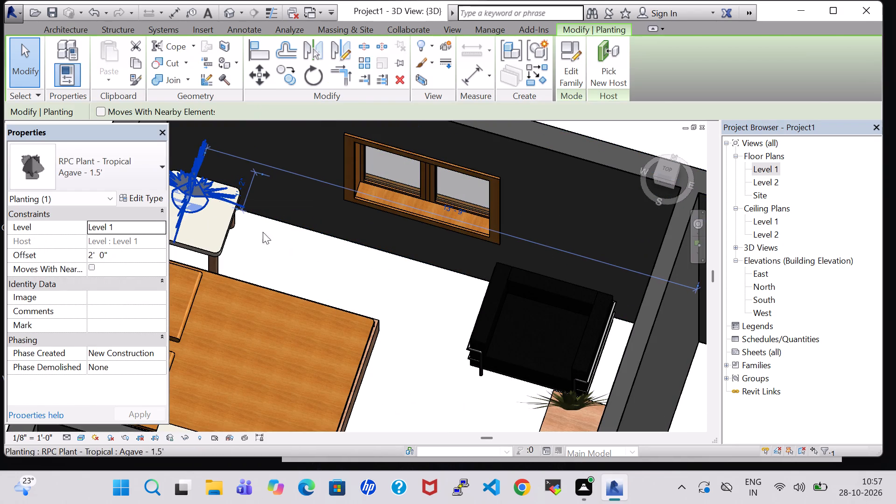
{"action": "left_click", "coordinate": [304, 255]}
Nudge the two Agave plants on the TV table slightly inward from its ends, toward each other.
{"action": "middle_click_drag", "start_coordinate": [304, 255], "coordinate": [349, 266], "text": "shift"}
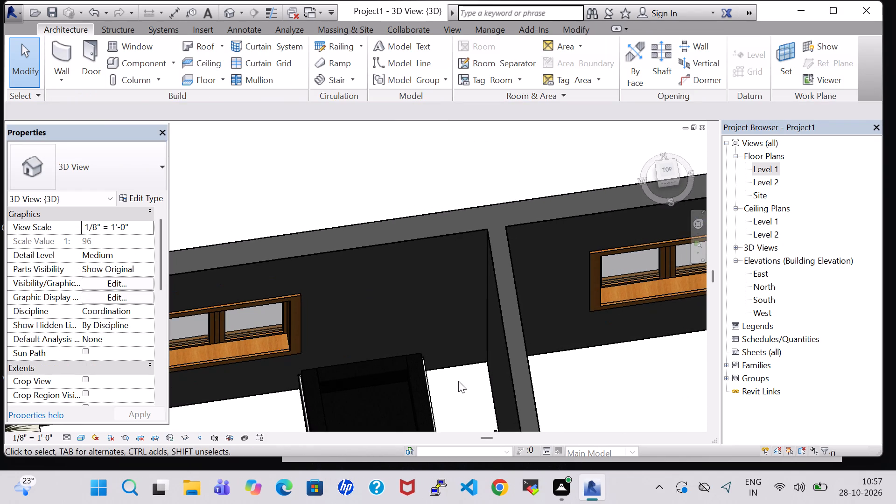
{"action": "middle_click_drag", "start_coordinate": [458, 381], "coordinate": [485, 204]}
{"action": "left_click", "coordinate": [470, 292]}
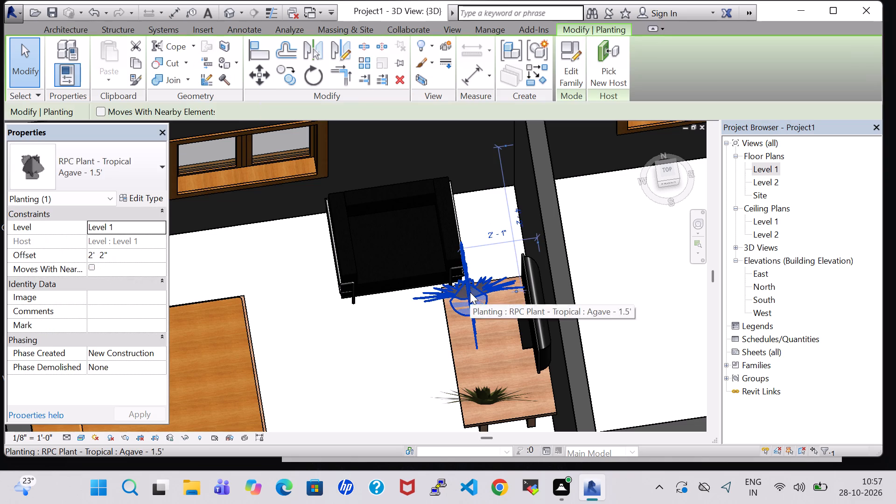
{"action": "key", "text": "Down"}
{"action": "key", "text": "Down"}
{"action": "left_click", "coordinate": [479, 392]}
{"action": "key", "text": "Up"}
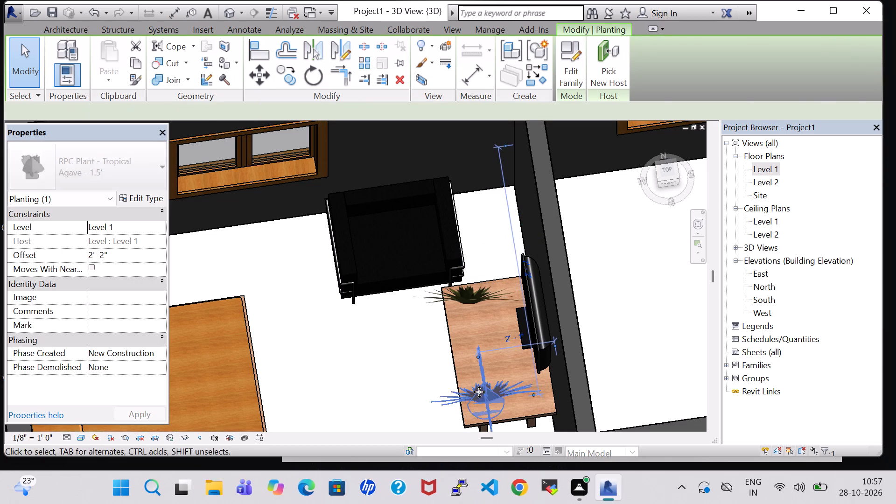
{"action": "left_click", "coordinate": [416, 354]}
Change the flat screen TV above the table to the 42" type.
{"action": "left_click", "coordinate": [527, 321]}
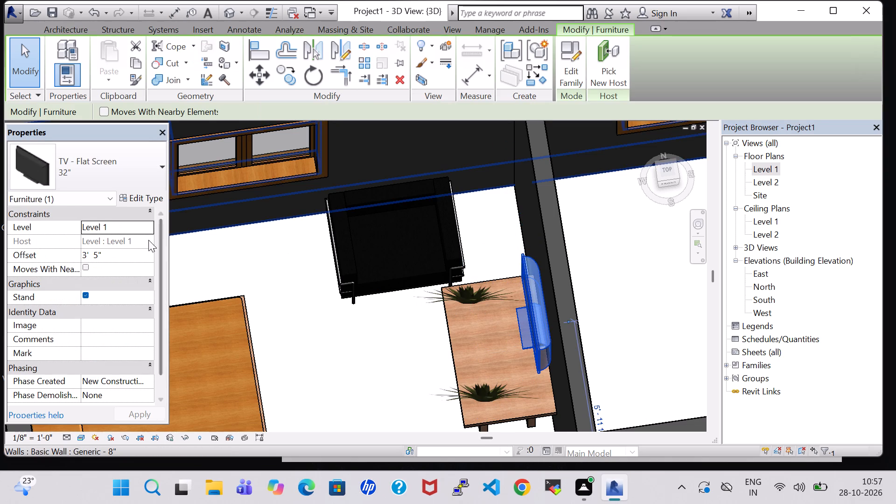
{"action": "left_click", "coordinate": [135, 178]}
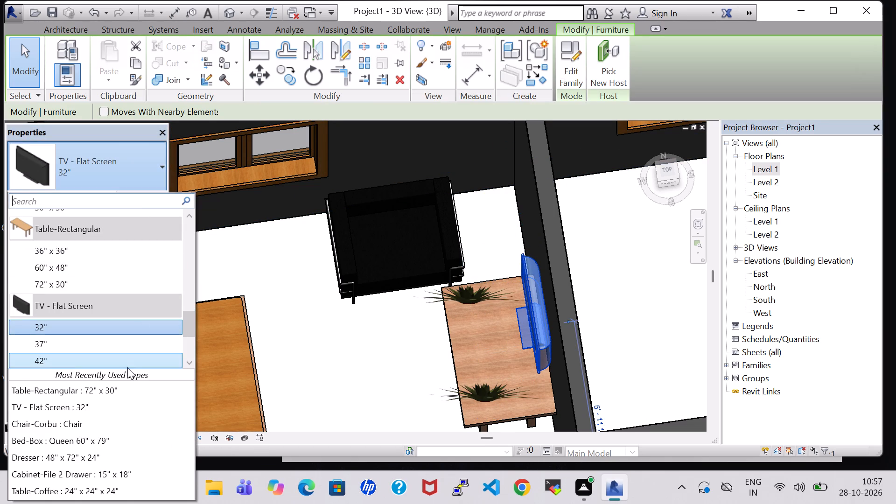
{"action": "left_click", "coordinate": [121, 359]}
{"action": "left_click", "coordinate": [364, 348]}
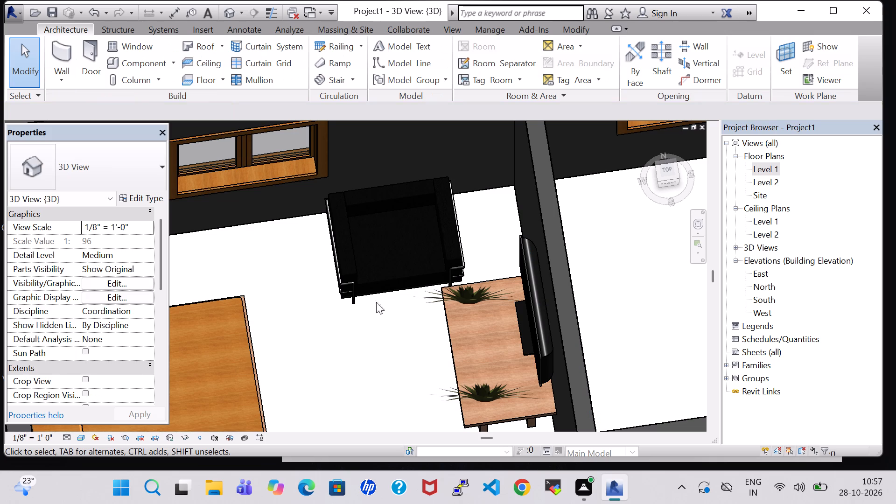
Set the Cushion Material of the Chair-Corbu type to Oak Flooring.
{"action": "left_click", "coordinate": [385, 277]}
{"action": "left_click", "coordinate": [385, 299]}
{"action": "left_click", "coordinate": [382, 290]}
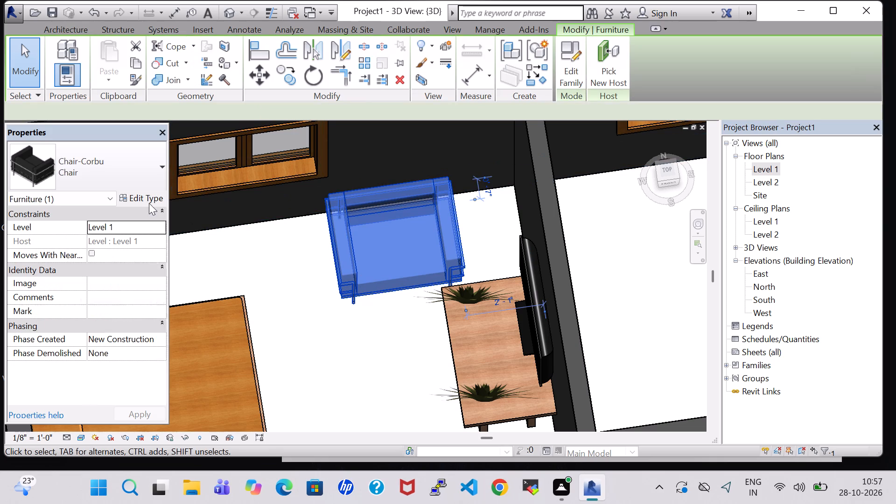
{"action": "left_click", "coordinate": [146, 202]}
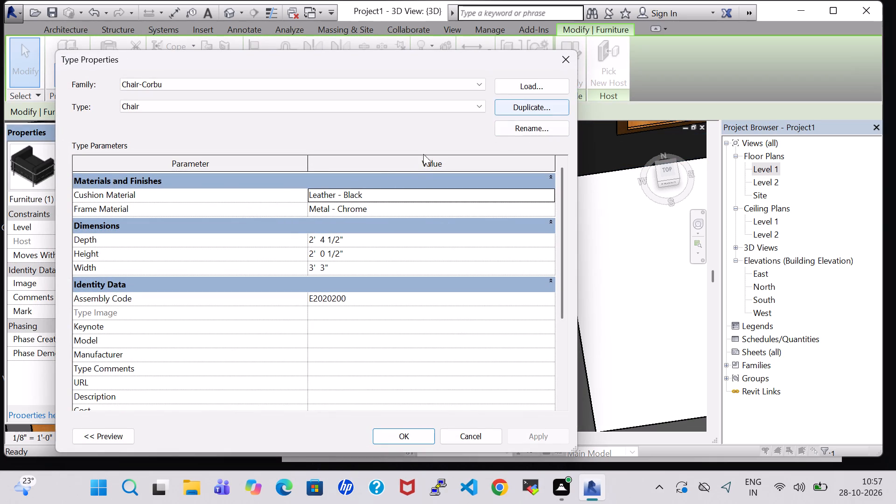
{"action": "left_click", "coordinate": [550, 192]}
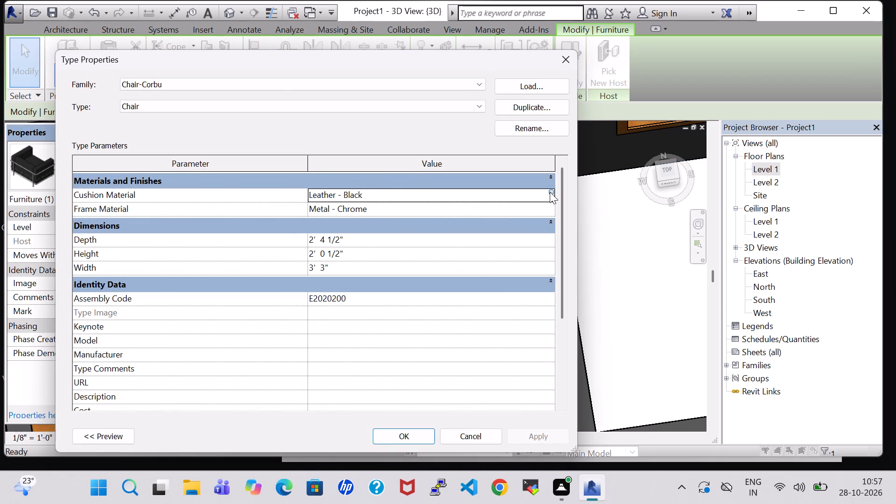
{"action": "scroll", "coordinate": [321, 262], "scroll_direction": "down", "scroll_amount": 10}
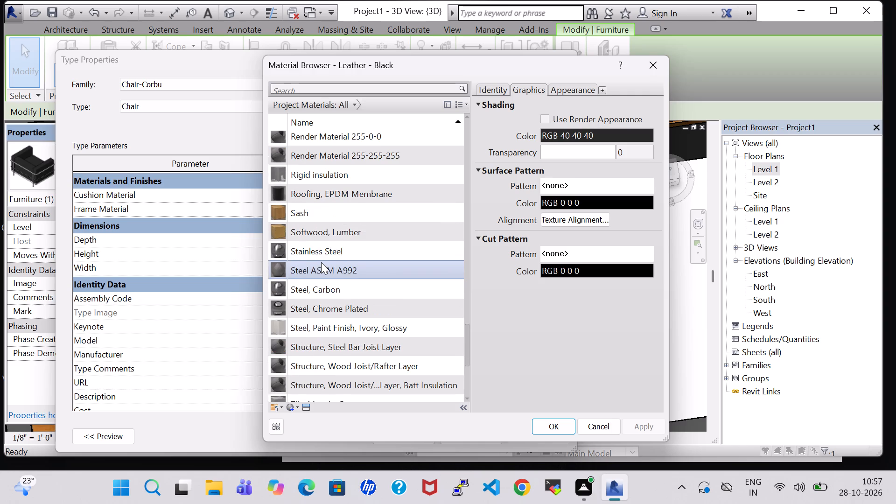
{"action": "scroll", "coordinate": [321, 262], "scroll_direction": "up", "scroll_amount": 14}
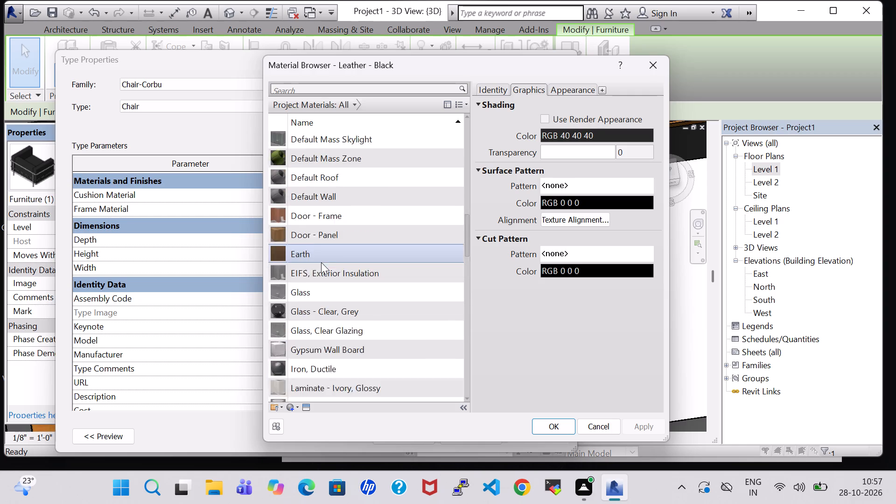
{"action": "scroll", "coordinate": [321, 262], "scroll_direction": "down", "scroll_amount": 6}
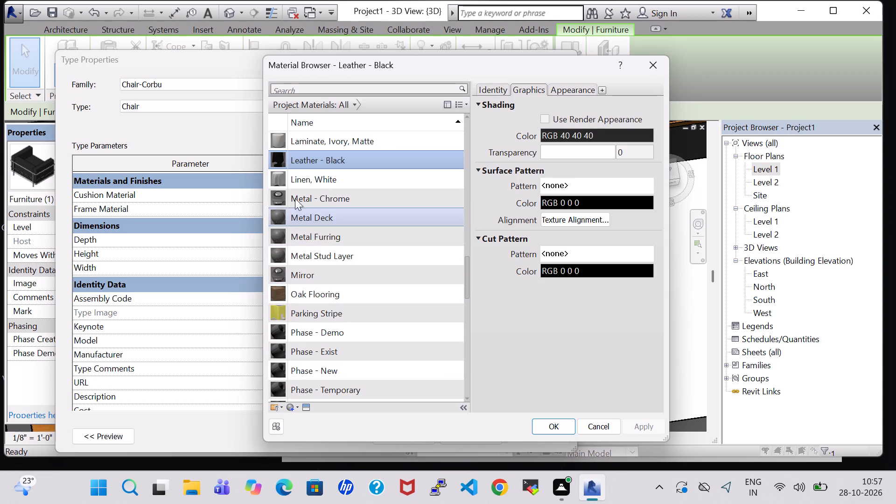
{"action": "left_click", "coordinate": [325, 293]}
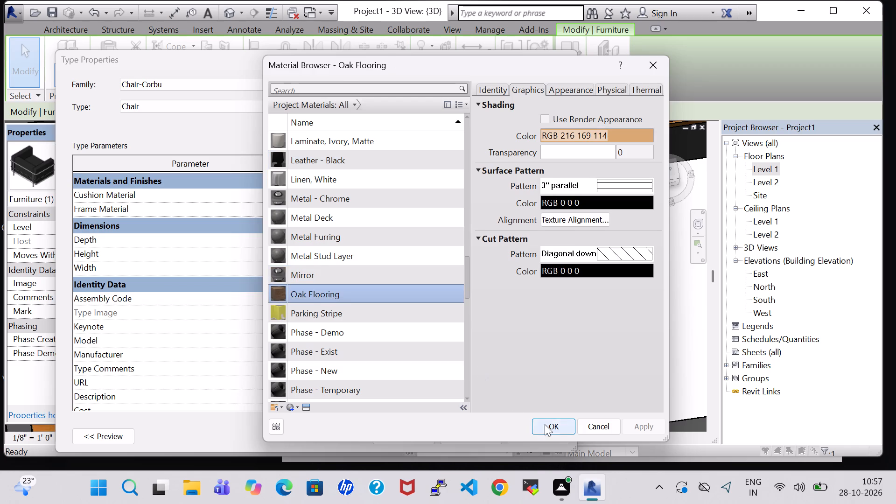
{"action": "left_click", "coordinate": [545, 424]}
{"action": "left_click", "coordinate": [420, 433]}
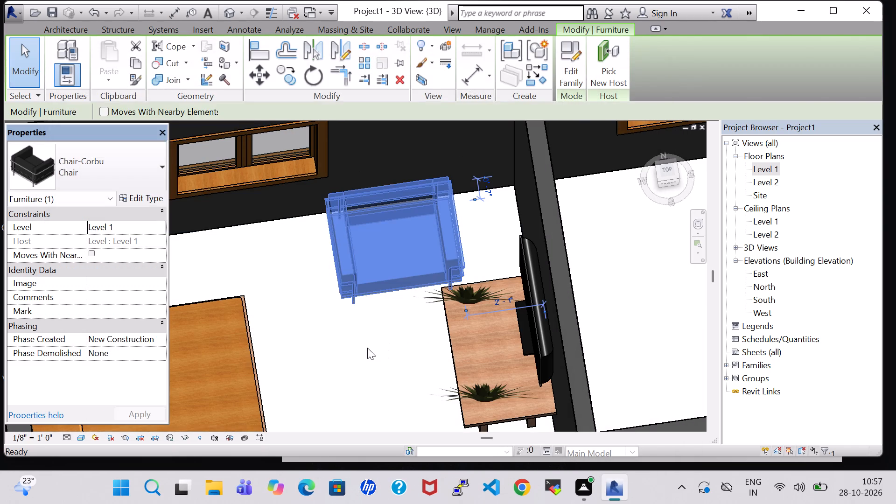
{"action": "left_click", "coordinate": [367, 348]}
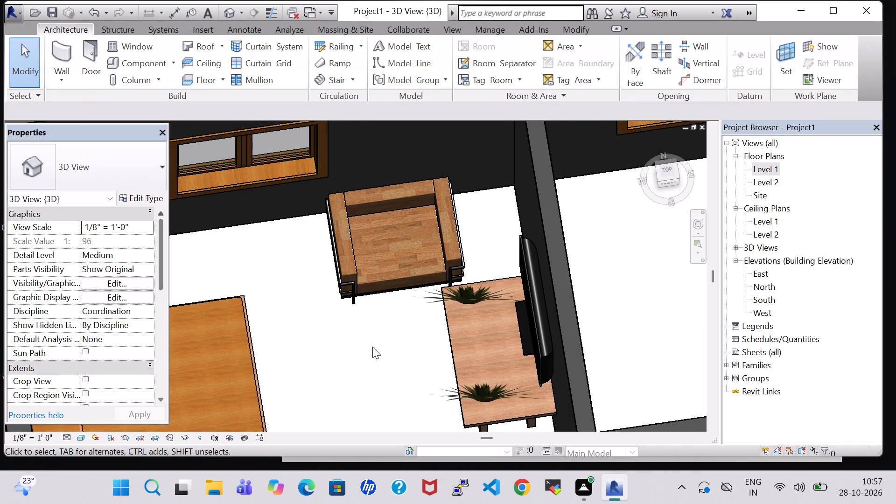
In the Level 1 floor plan, nudge the Corbu chair along the rear wall toward the bed, away from the TV wall.
{"action": "middle_click_drag", "start_coordinate": [372, 347], "coordinate": [437, 282], "text": "shift"}
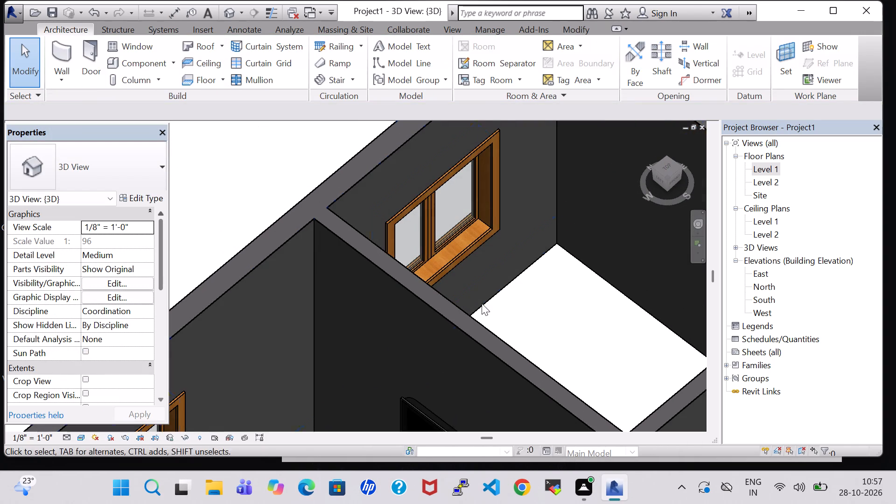
{"action": "middle_click_drag", "start_coordinate": [484, 304], "coordinate": [575, 147]}
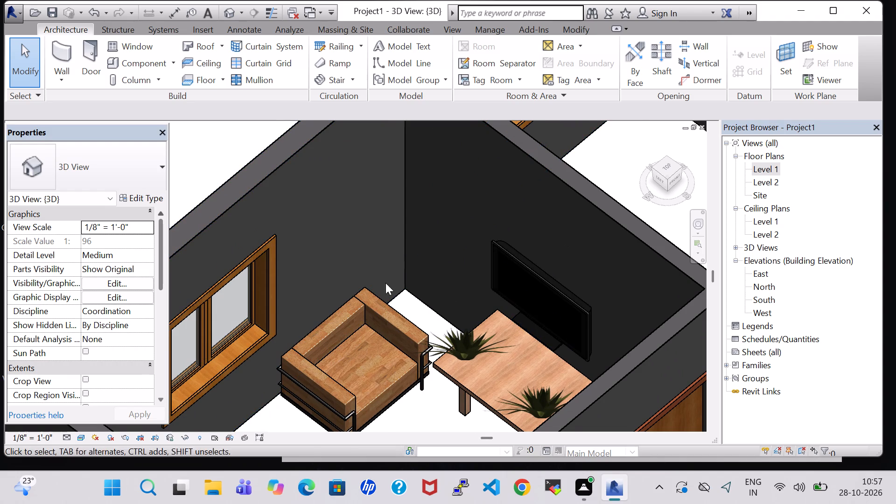
{"action": "middle_click_drag", "start_coordinate": [385, 283], "coordinate": [451, 271]}
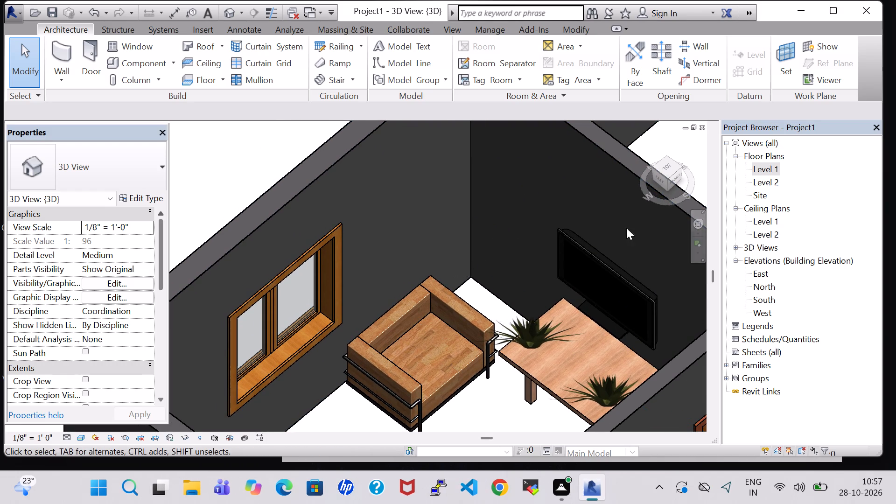
{"action": "double_click", "coordinate": [770, 168]}
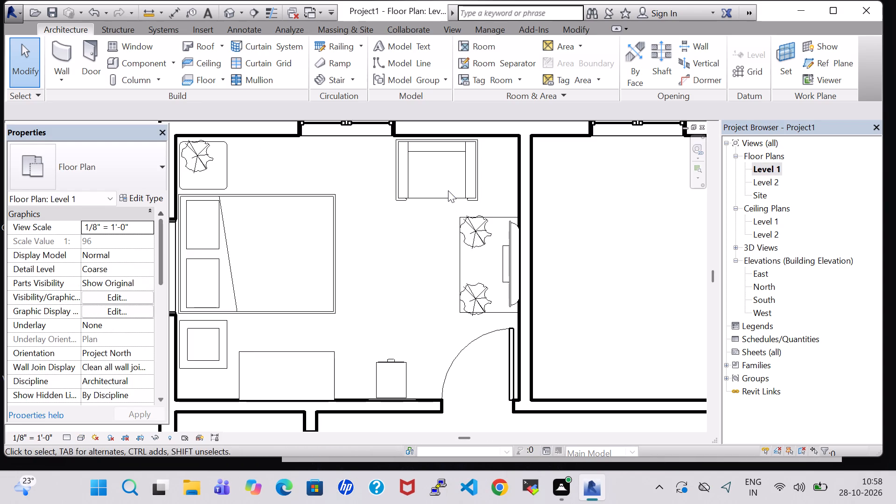
{"action": "left_click", "coordinate": [448, 190]}
{"action": "key", "text": "Left"}
{"action": "key", "text": "Left"}
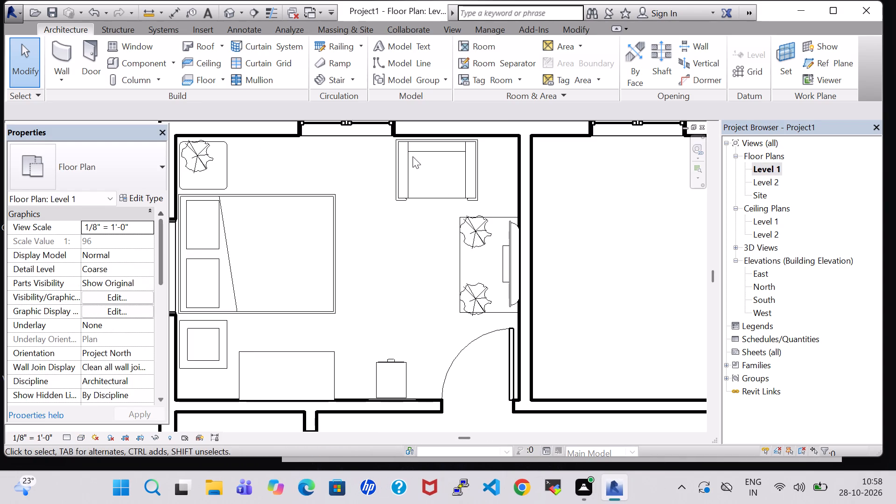
{"action": "left_click", "coordinate": [402, 155]}
{"action": "key", "text": "Left"}
{"action": "key", "text": "Left"}
{"action": "key", "text": "Left"}
{"action": "key", "text": "Left"}
{"action": "key", "text": "Left"}
{"action": "key", "text": "Left"}
{"action": "key", "text": "Left"}
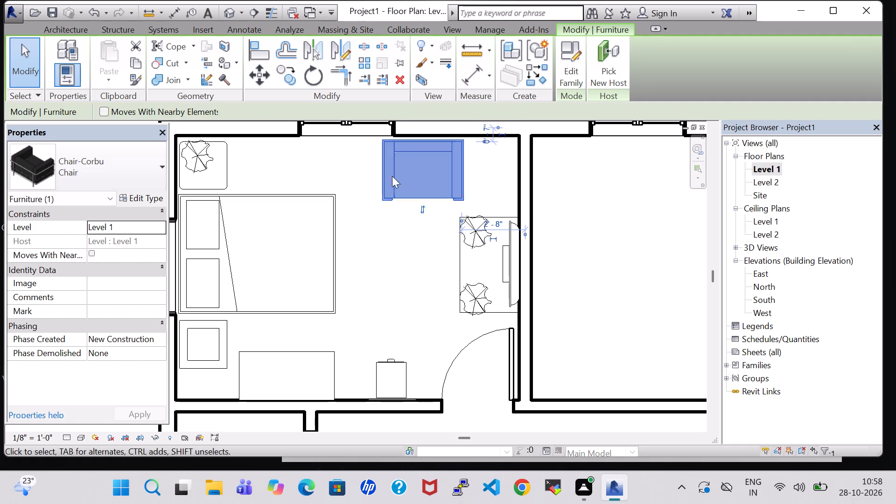
{"action": "key", "text": "Left"}
{"action": "key", "text": "Left"}
{"action": "key", "text": "Left"}
{"action": "left_click", "coordinate": [414, 237]}
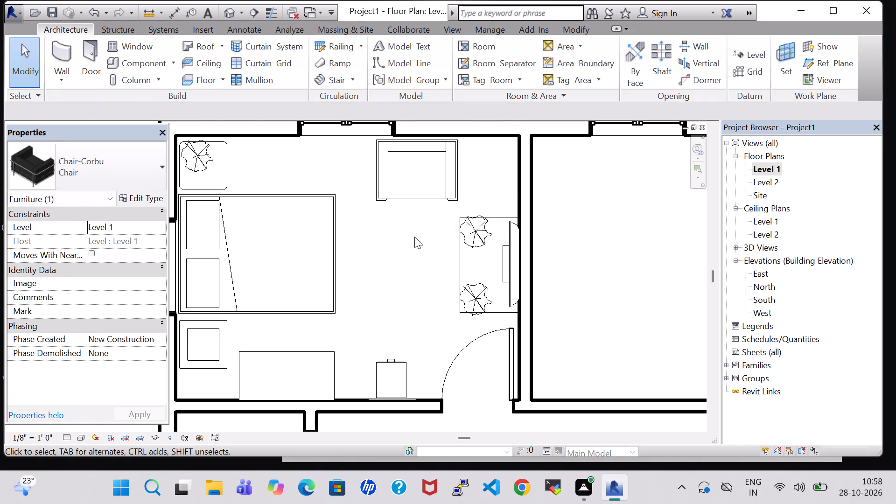
Examine the bedroom in 3D from several angles, checking the chair's placement relative to the bed and TV table.
{"action": "left_click", "coordinate": [224, 13]}
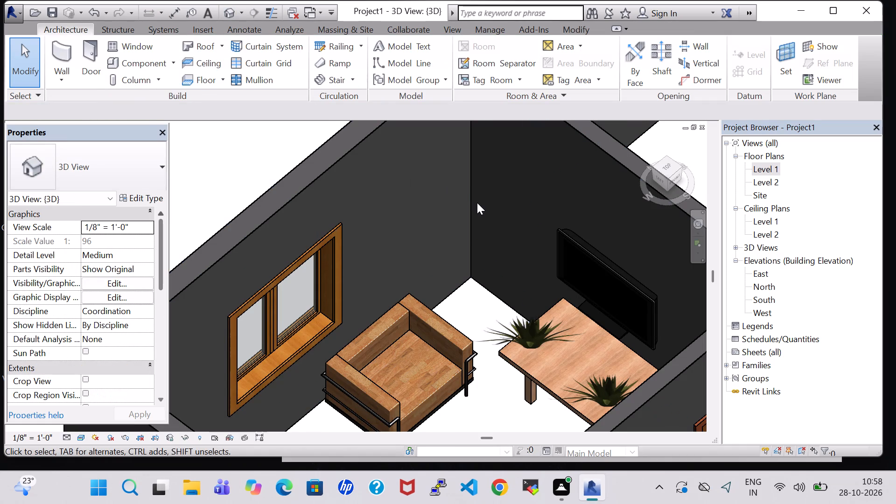
{"action": "middle_click_drag", "start_coordinate": [477, 203], "coordinate": [436, 243]}
{"action": "middle_click_drag", "start_coordinate": [386, 238], "coordinate": [350, 217], "text": "shift"}
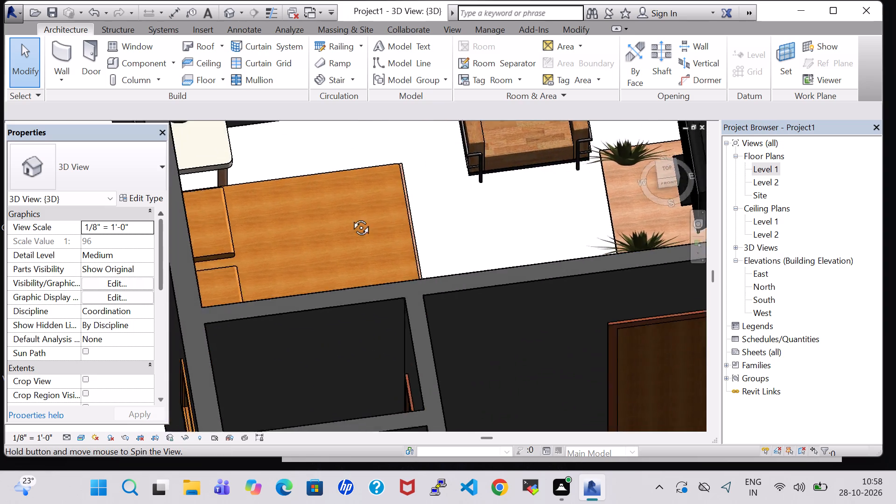
{"action": "middle_click_drag", "start_coordinate": [350, 217], "coordinate": [298, 207], "text": "shift"}
{"action": "middle_click_drag", "start_coordinate": [460, 136], "coordinate": [339, 363]}
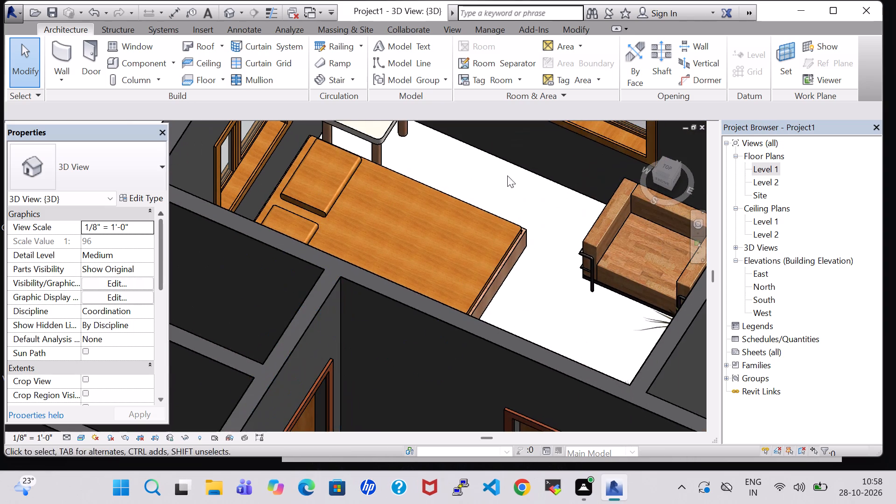
{"action": "middle_click_drag", "start_coordinate": [513, 165], "coordinate": [464, 231], "text": "shift"}
{"action": "scroll", "coordinate": [464, 231], "scroll_direction": "up", "scroll_amount": 1, "text": "shift"}
{"action": "middle_click_drag", "start_coordinate": [593, 221], "coordinate": [539, 201]}
{"action": "middle_click_drag", "start_coordinate": [577, 201], "coordinate": [326, 194]}
{"action": "middle_click_drag", "start_coordinate": [655, 243], "coordinate": [609, 231]}
In the Level 1 floor plan, load the Refrigerator family from the Domestic folder of Specialty Equipment.
{"action": "double_click", "coordinate": [758, 168]}
{"action": "scroll", "coordinate": [560, 167], "scroll_direction": "down", "scroll_amount": 2}
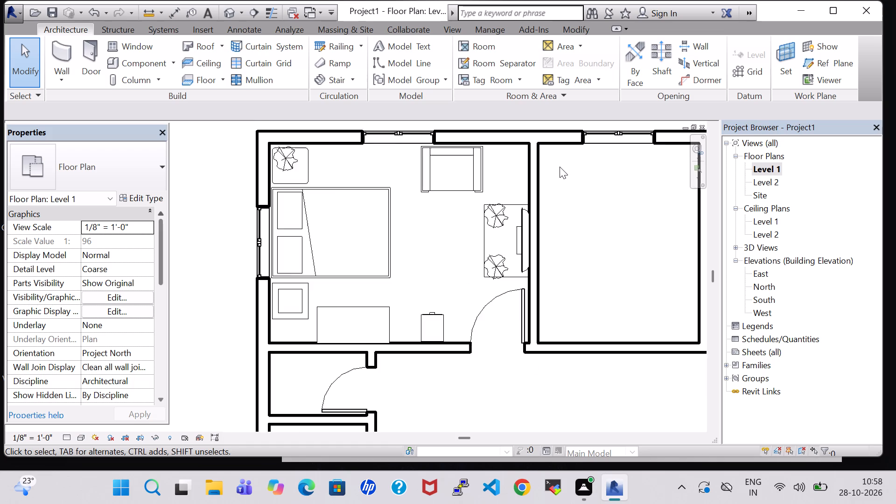
{"action": "scroll", "coordinate": [560, 167], "scroll_direction": "down", "scroll_amount": 4}
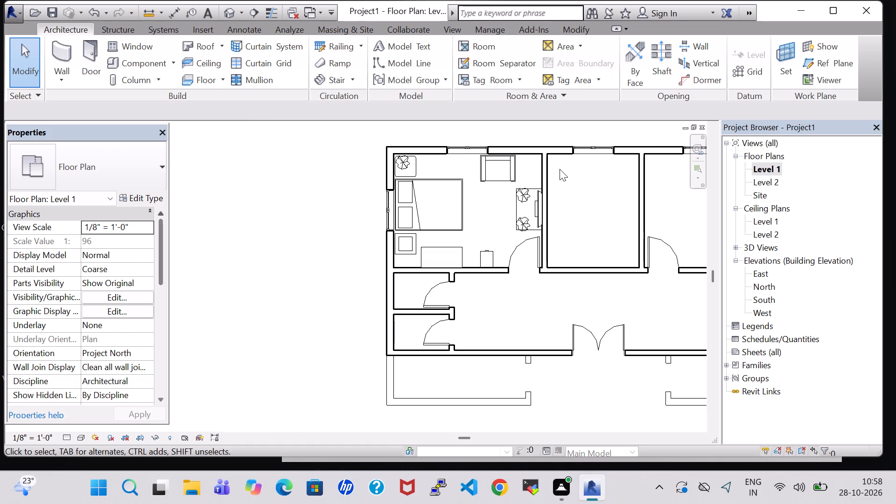
{"action": "middle_click_drag", "start_coordinate": [580, 173], "coordinate": [539, 183]}
{"action": "left_click", "coordinate": [146, 56]}
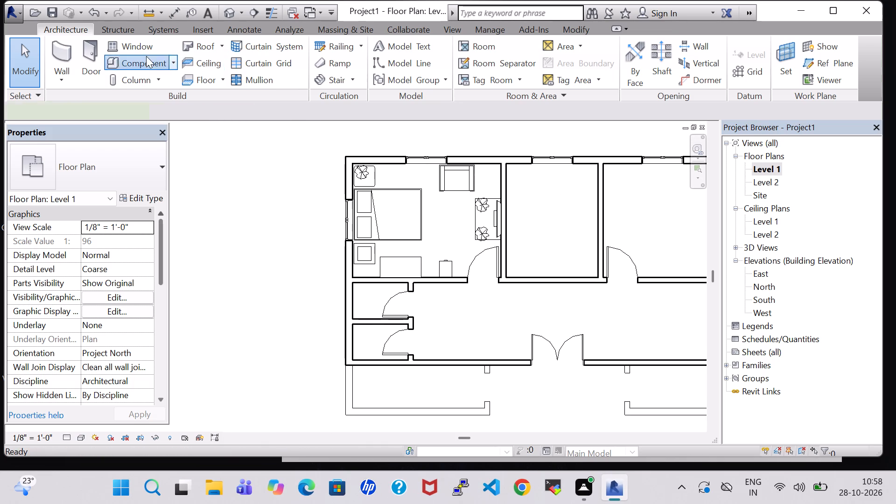
{"action": "left_click", "coordinate": [574, 69]}
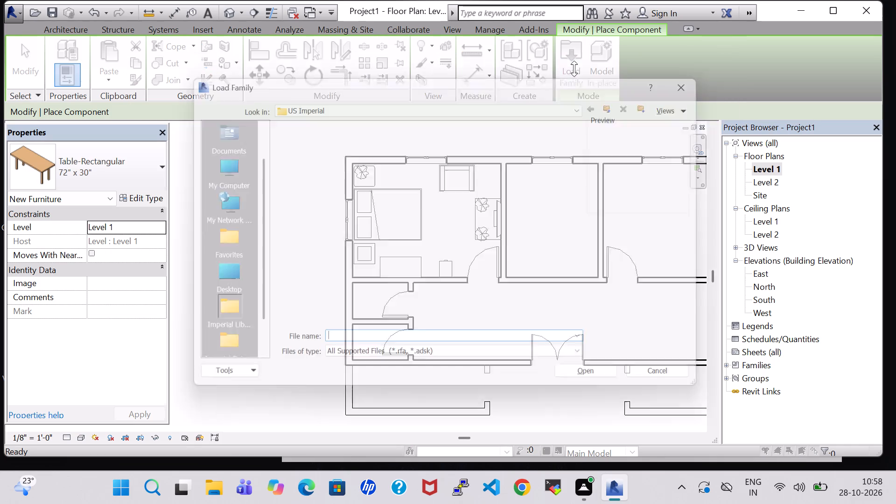
{"action": "left_click", "coordinate": [517, 320]}
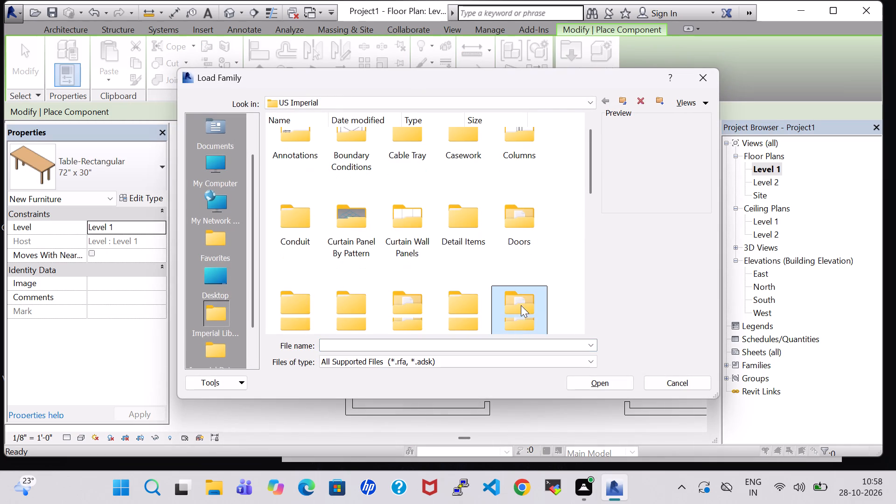
{"action": "key", "text": "s"}
{"action": "double_click", "coordinate": [361, 141]}
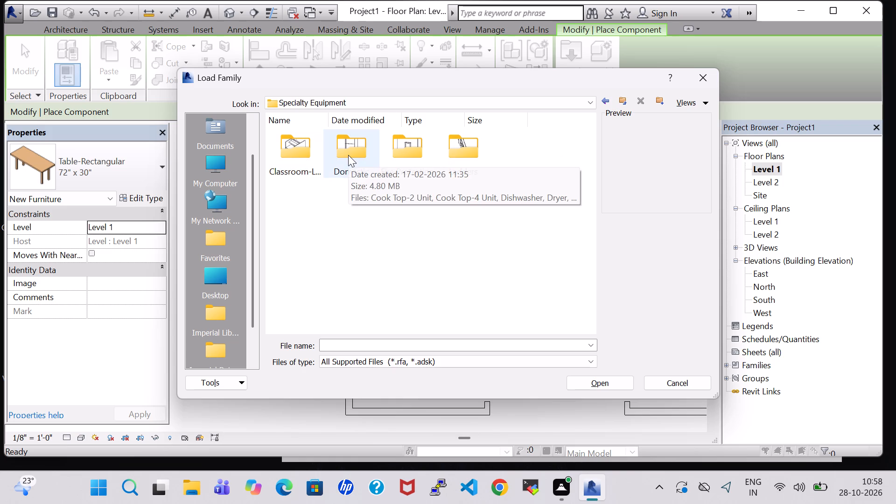
{"action": "double_click", "coordinate": [375, 149]}
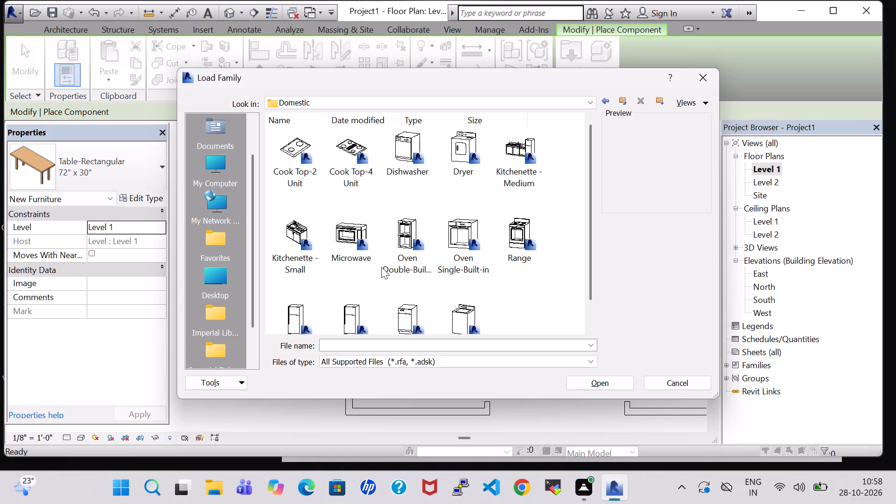
{"action": "scroll", "coordinate": [389, 281], "scroll_direction": "down", "scroll_amount": 2}
{"action": "left_click", "coordinate": [365, 278]}
{"action": "left_click", "coordinate": [618, 385]}
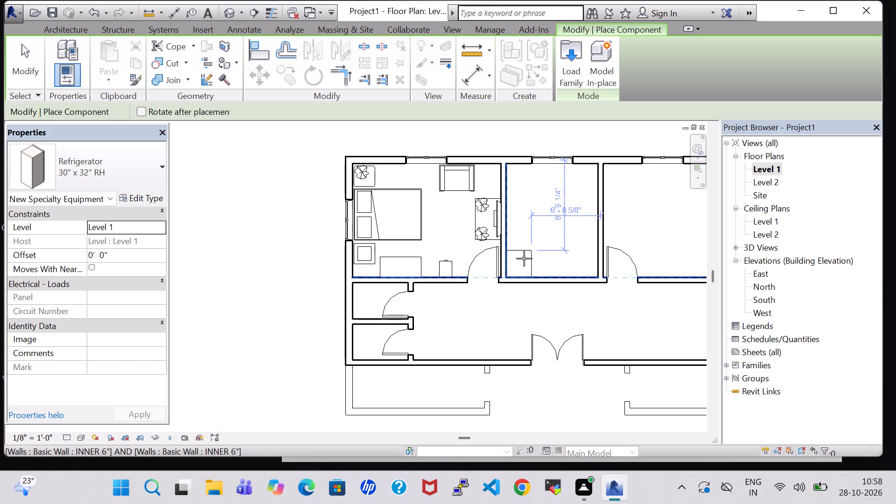
Place a 30" x 32" RH refrigerator in the room beside the bedroom, near the front corner on the bedroom side.
{"action": "scroll", "coordinate": [527, 256], "scroll_direction": "up", "scroll_amount": 1}
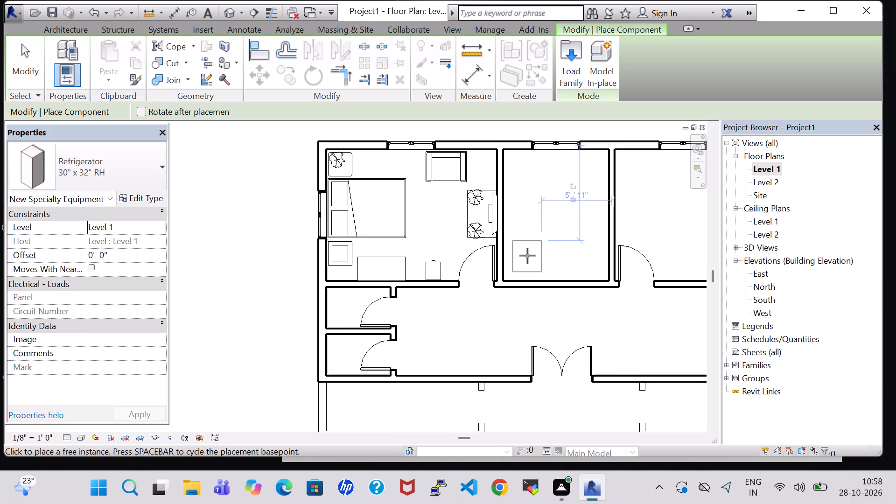
{"action": "scroll", "coordinate": [527, 256], "scroll_direction": "up", "scroll_amount": 3}
{"action": "left_click", "coordinate": [526, 262]}
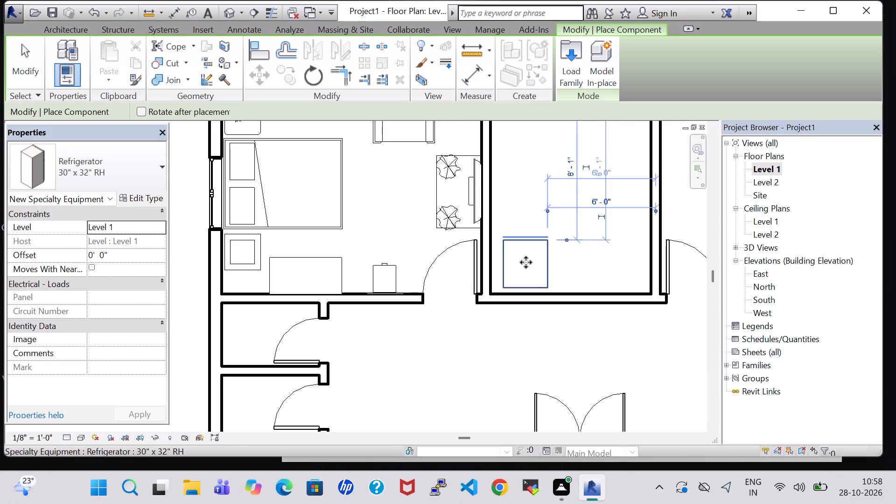
{"action": "key", "text": "Escape"}
{"action": "key", "text": "Escape"}
Rotate the refrigerator 180 degrees so its door side faces the corridor wall.
{"action": "left_click", "coordinate": [542, 262]}
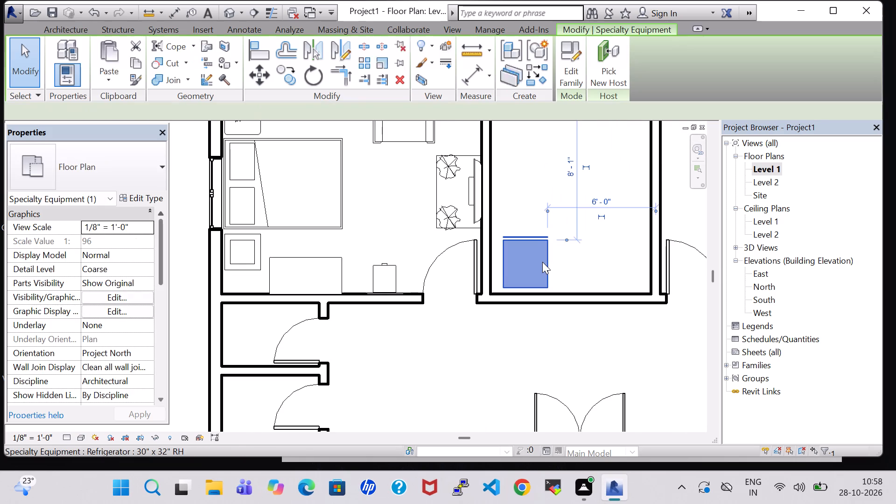
{"action": "key", "text": "space"}
{"action": "key", "text": "space"}
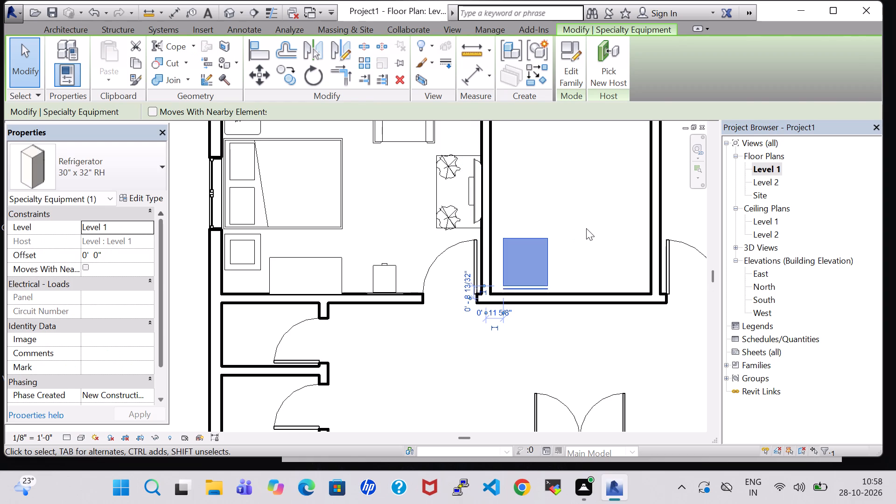
{"action": "left_click", "coordinate": [586, 228]}
Place a Single-Flush 34" x 80" door in the refrigerator room's corridor wall, near the partition opposite the refrigerator, swinging into the room.
{"action": "scroll", "coordinate": [586, 227], "scroll_direction": "down", "scroll_amount": 2}
{"action": "left_click", "coordinate": [91, 50]}
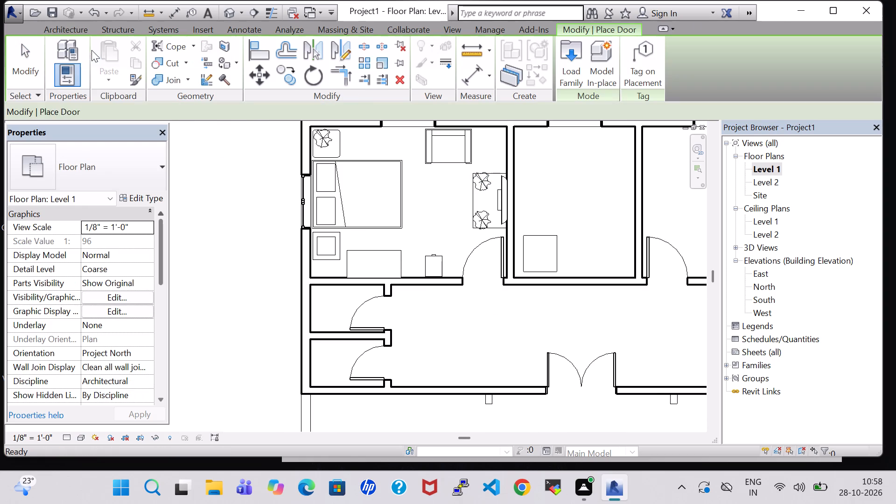
{"action": "left_click", "coordinate": [106, 166]}
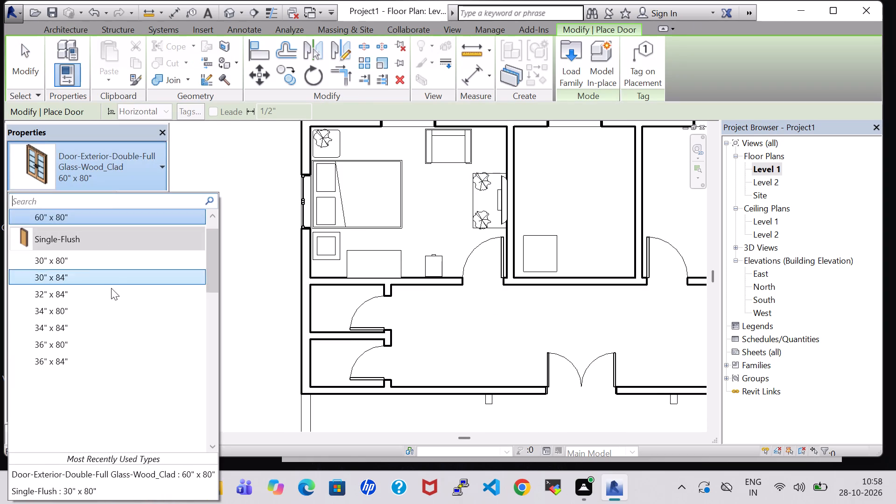
{"action": "left_click", "coordinate": [113, 308]}
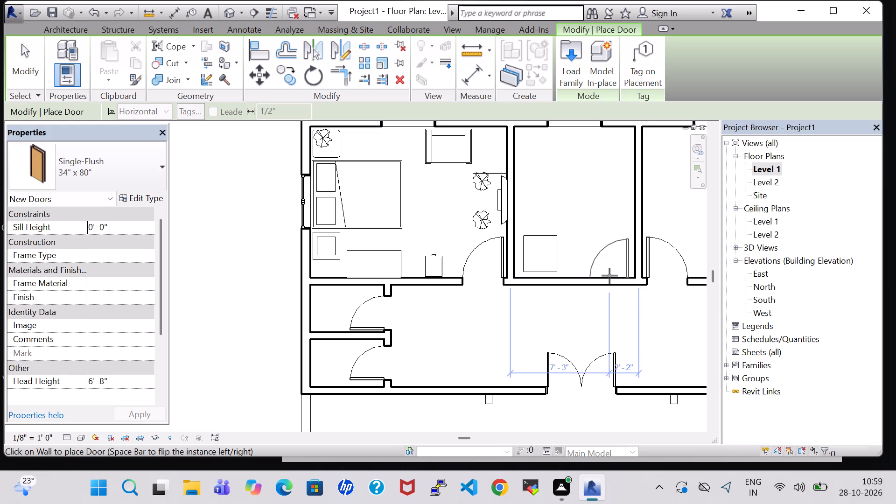
{"action": "left_click", "coordinate": [610, 278]}
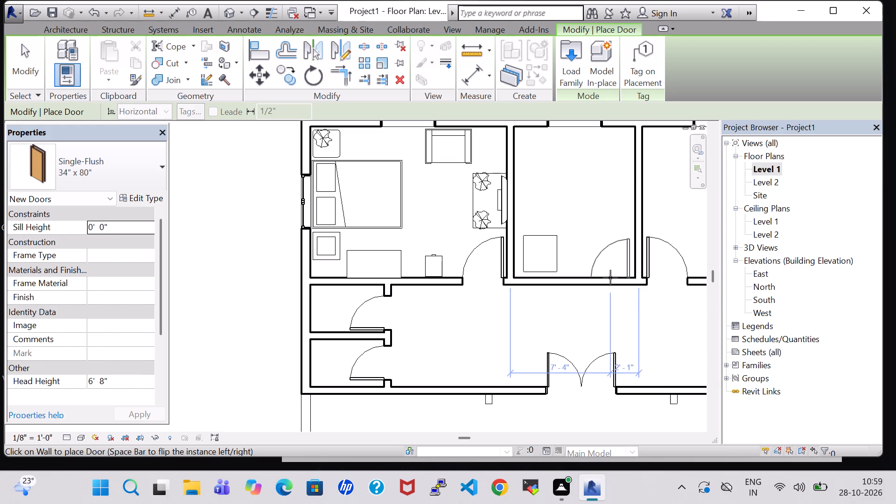
{"action": "key", "text": "Escape"}
{"action": "key", "text": "Escape"}
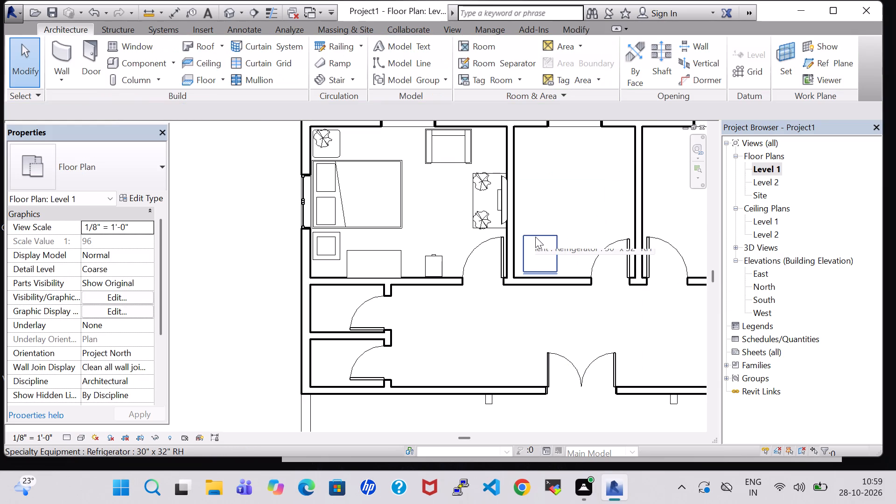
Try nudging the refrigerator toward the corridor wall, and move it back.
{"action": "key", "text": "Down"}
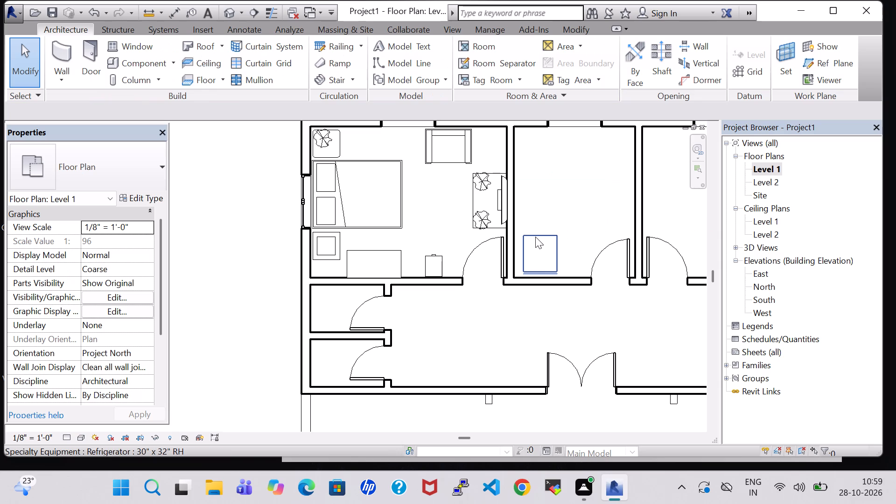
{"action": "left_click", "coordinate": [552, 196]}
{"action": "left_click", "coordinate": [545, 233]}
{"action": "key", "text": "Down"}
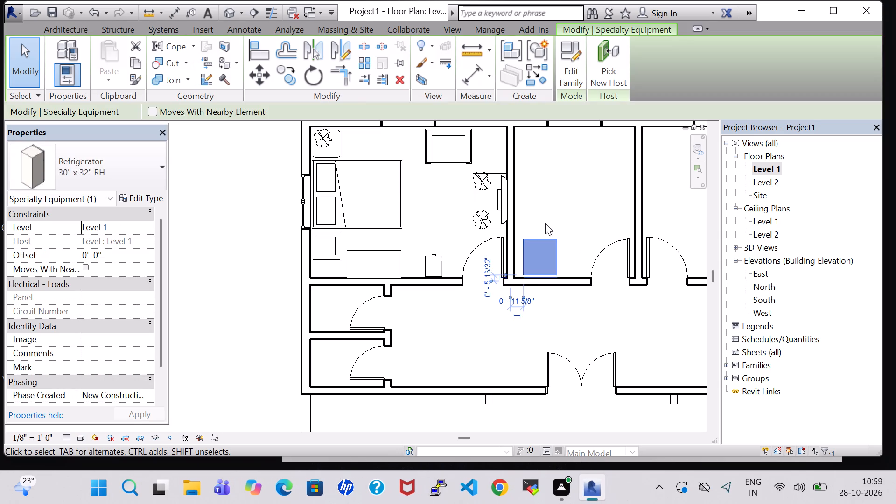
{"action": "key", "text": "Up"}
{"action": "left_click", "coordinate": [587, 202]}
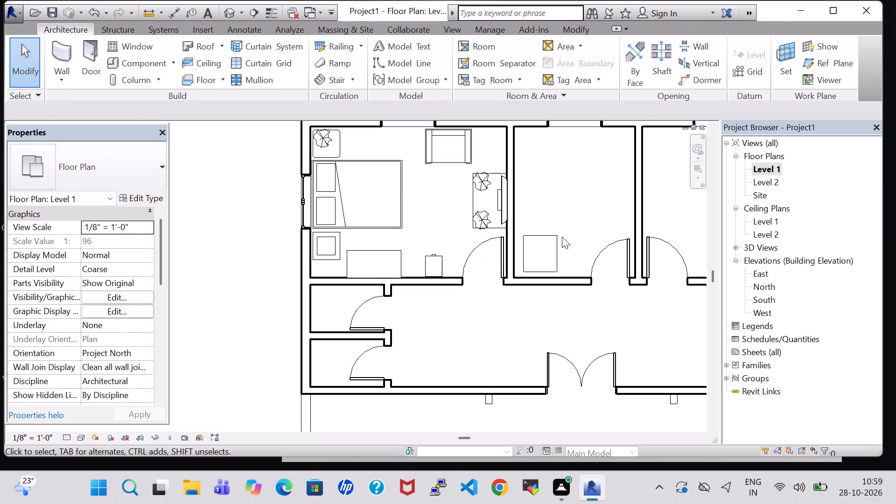
Nudge the refrigerator about 6" toward the wall shared with the bedroom.
{"action": "left_click", "coordinate": [559, 240]}
{"action": "key", "text": "Left"}
{"action": "key", "text": "Left"}
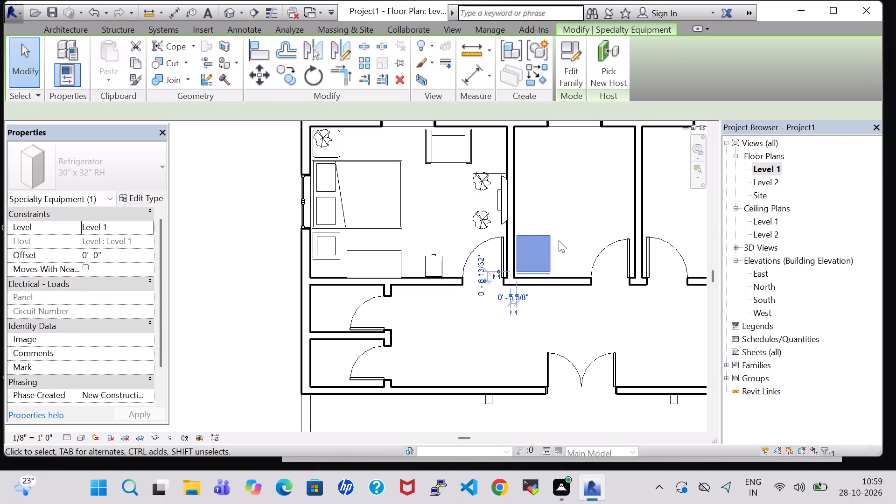
{"action": "left_click", "coordinate": [565, 196]}
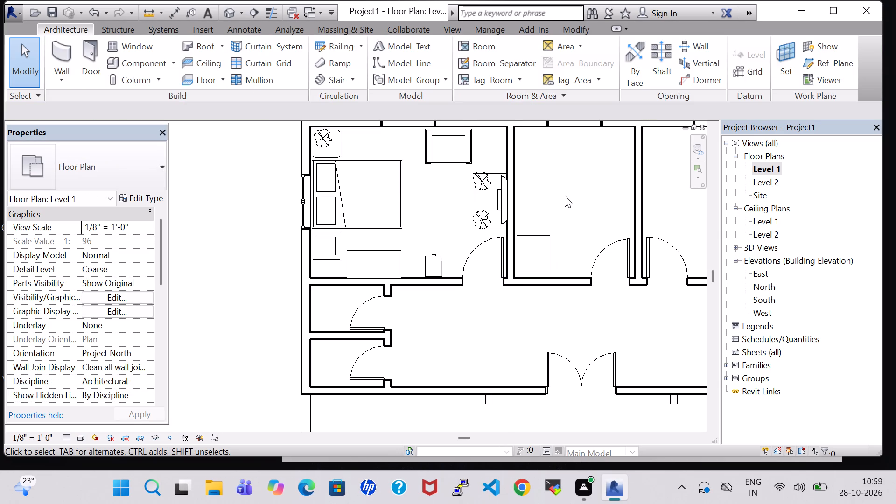
Load the Work Station Cubicle family from the Furniture System folder as a component.
{"action": "middle_click_drag", "start_coordinate": [565, 196], "coordinate": [568, 261]}
{"action": "left_click", "coordinate": [122, 65]}
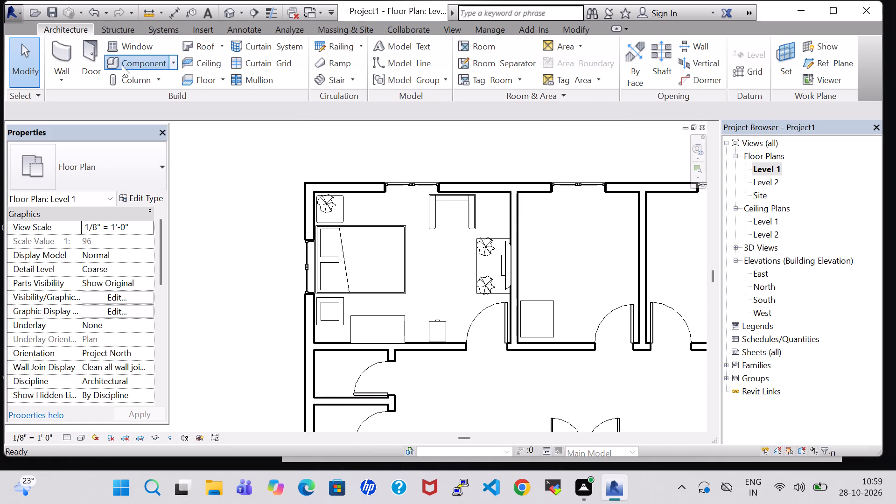
{"action": "left_click", "coordinate": [569, 56]}
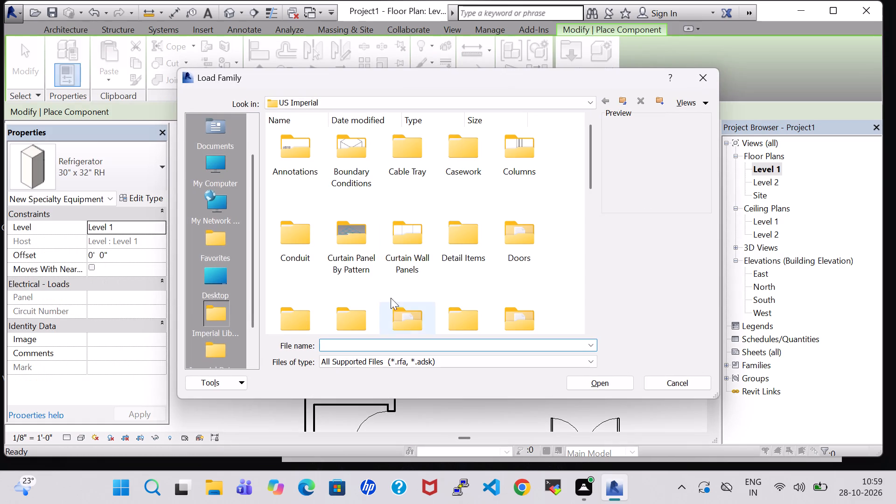
{"action": "left_click", "coordinate": [401, 261]}
{"action": "key", "text": "f"}
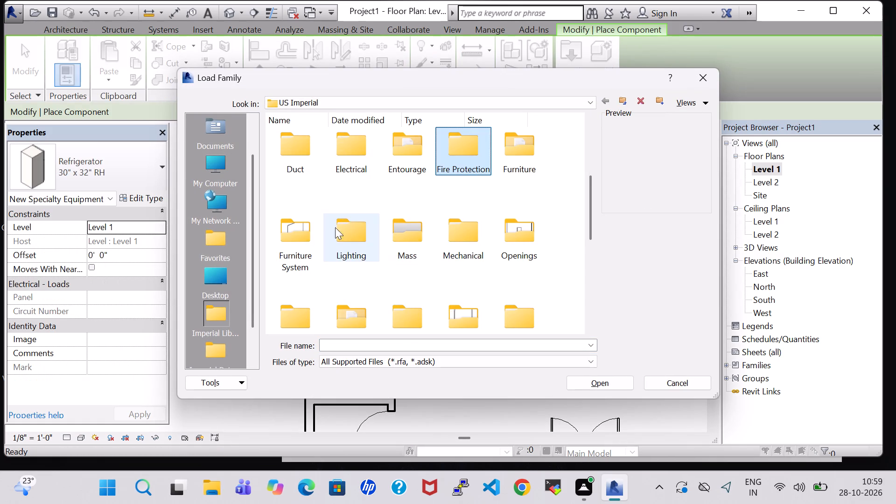
{"action": "double_click", "coordinate": [298, 243]}
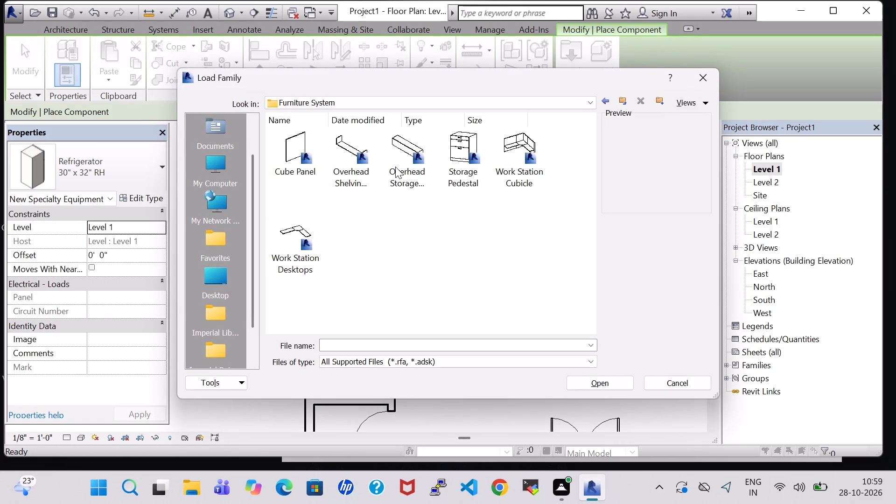
{"action": "left_click", "coordinate": [512, 154]}
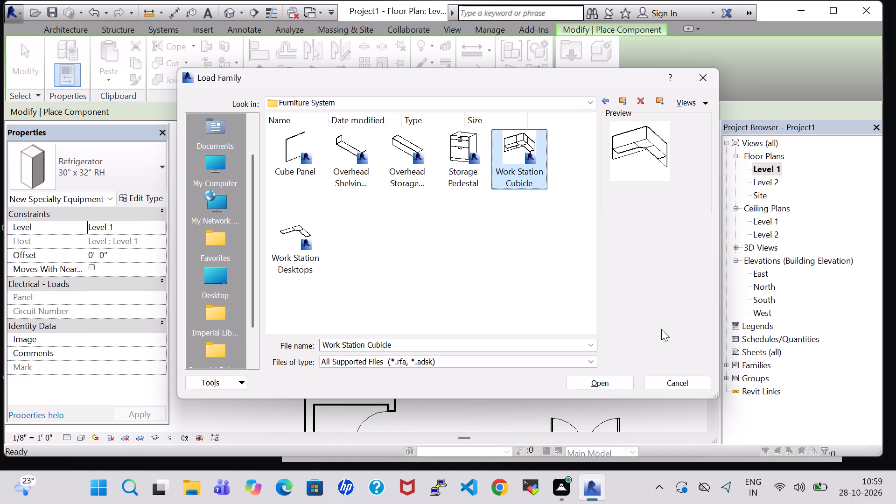
{"action": "left_click", "coordinate": [607, 384]}
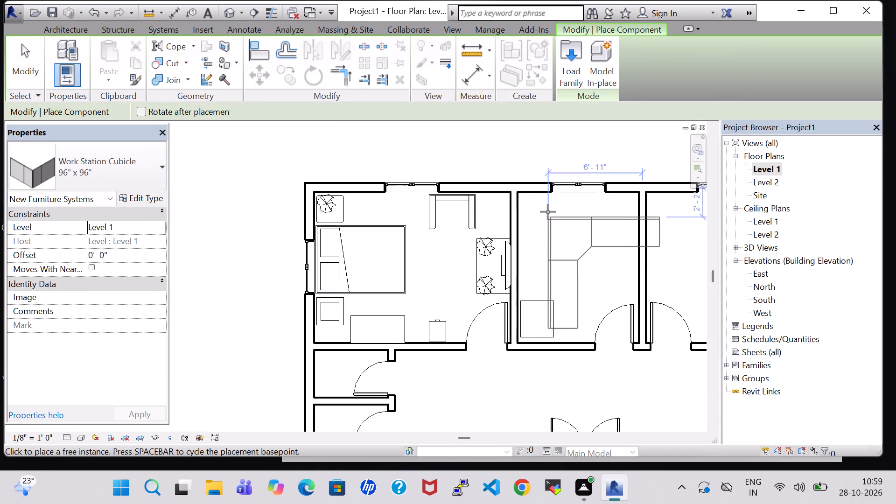
Rotate the 96" x 96" Work Station Cubicle and place it in the refrigerator room's rear corner, along the window wall and far partition.
{"action": "key", "text": "space"}
{"action": "key", "text": "space"}
{"action": "key", "text": "space"}
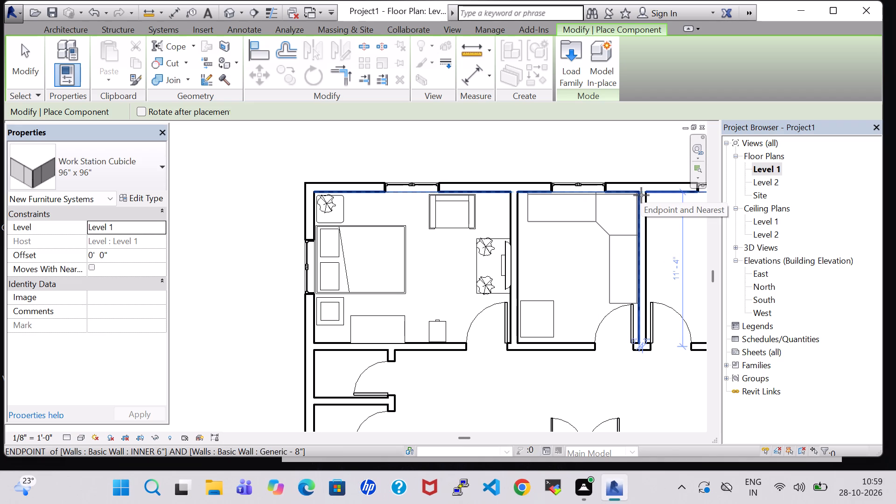
{"action": "left_click", "coordinate": [641, 195]}
{"action": "key", "text": "Escape"}
{"action": "key", "text": "Escape"}
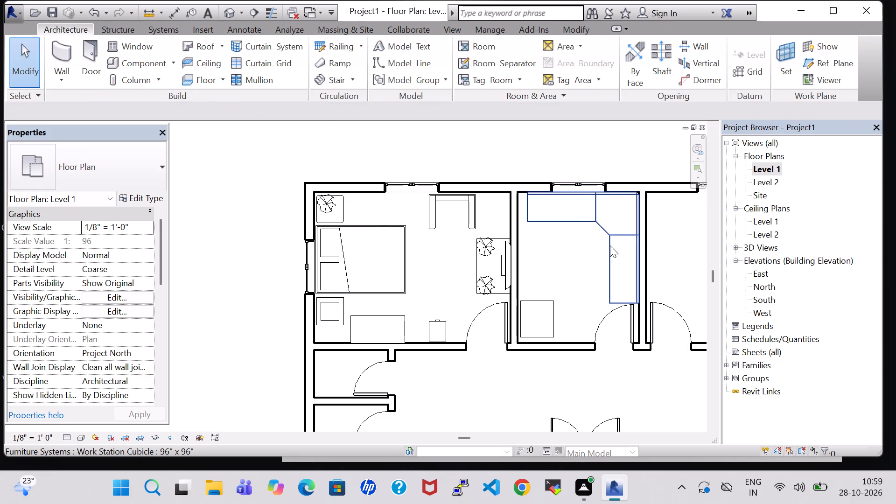
In the Work Station Cubicle's type properties, set the Panel Height to 2' 8".
{"action": "left_click", "coordinate": [610, 245]}
{"action": "left_click", "coordinate": [140, 196]}
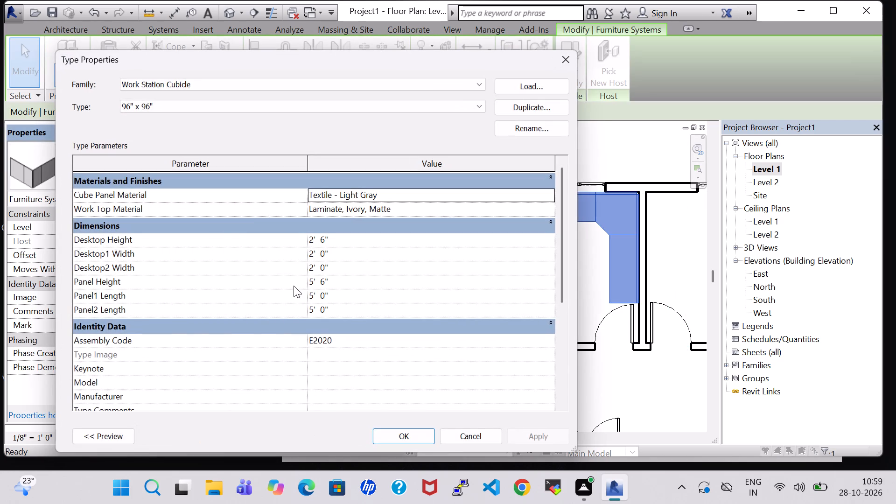
{"action": "left_click", "coordinate": [316, 281]}
{"action": "left_click", "coordinate": [313, 281]}
{"action": "key", "text": "BackSpace"}
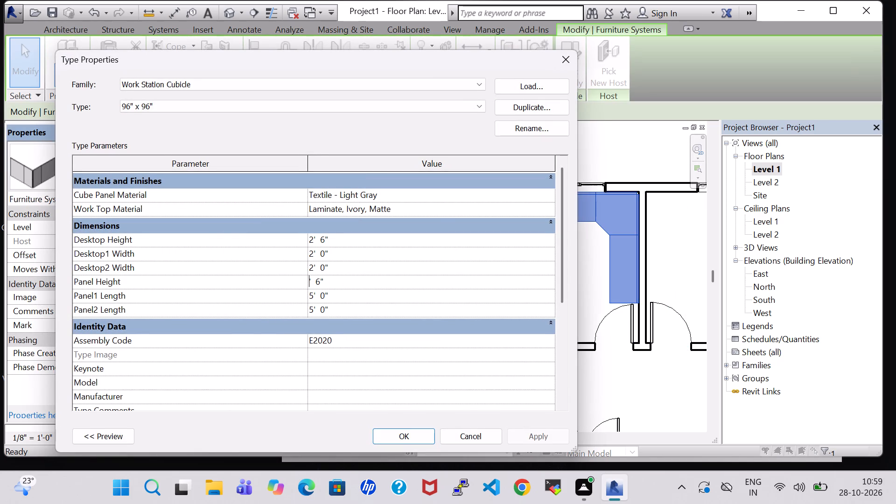
{"action": "key", "text": "2"}
{"action": "left_click", "coordinate": [325, 282]}
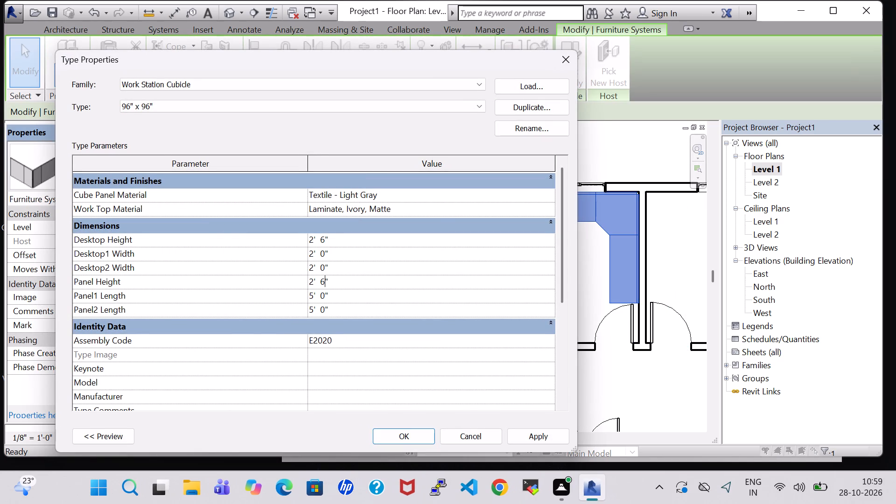
{"action": "key", "text": "BackSpace"}
{"action": "key", "text": "8"}
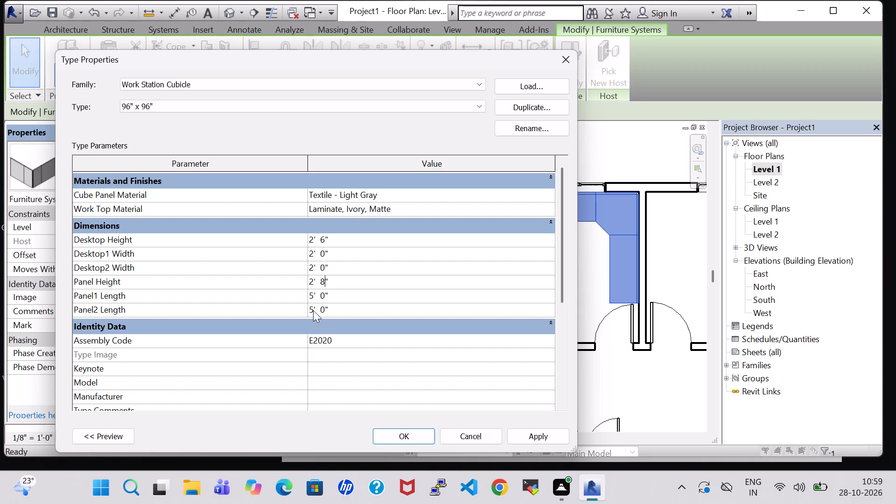
Set the Work Station Cubicle type's Desktop1 Width and Desktop2 Width to 2' 3".
{"action": "double_click", "coordinate": [324, 257]}
{"action": "key", "text": "BackSpace"}
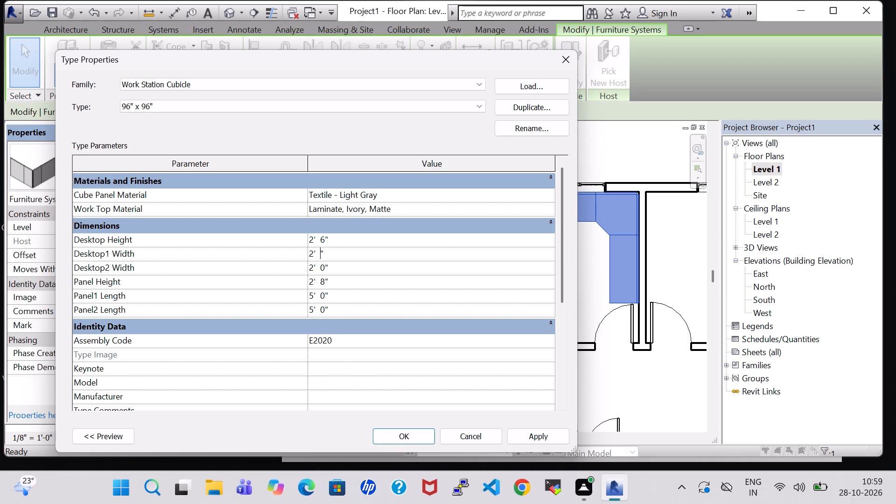
{"action": "key", "text": "3"}
{"action": "double_click", "coordinate": [324, 269]}
{"action": "key", "text": "BackSpace"}
{"action": "key", "text": "3"}
{"action": "left_click", "coordinate": [399, 435]}
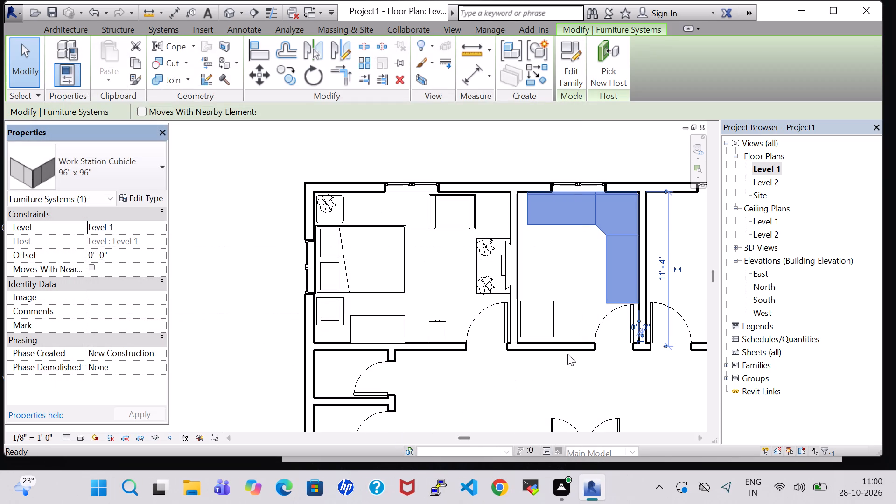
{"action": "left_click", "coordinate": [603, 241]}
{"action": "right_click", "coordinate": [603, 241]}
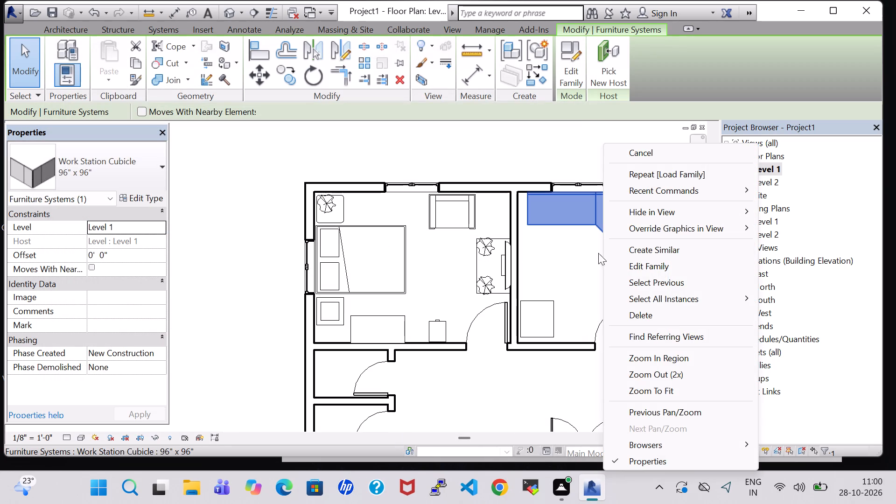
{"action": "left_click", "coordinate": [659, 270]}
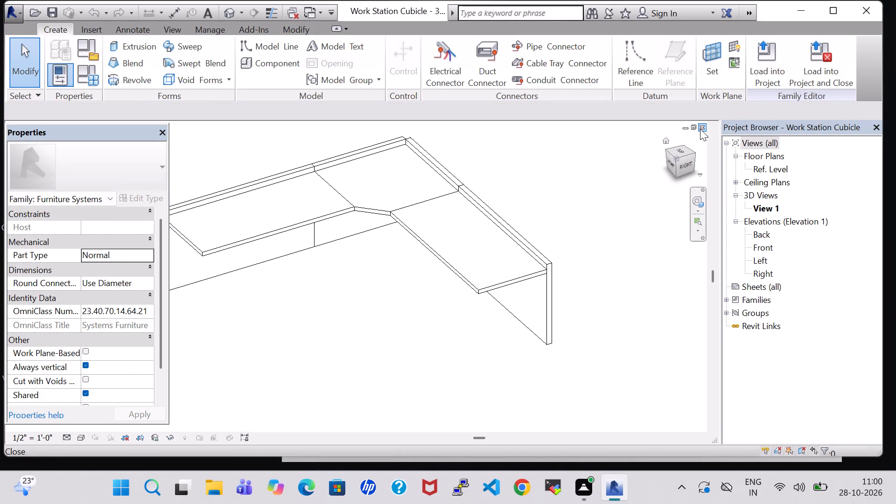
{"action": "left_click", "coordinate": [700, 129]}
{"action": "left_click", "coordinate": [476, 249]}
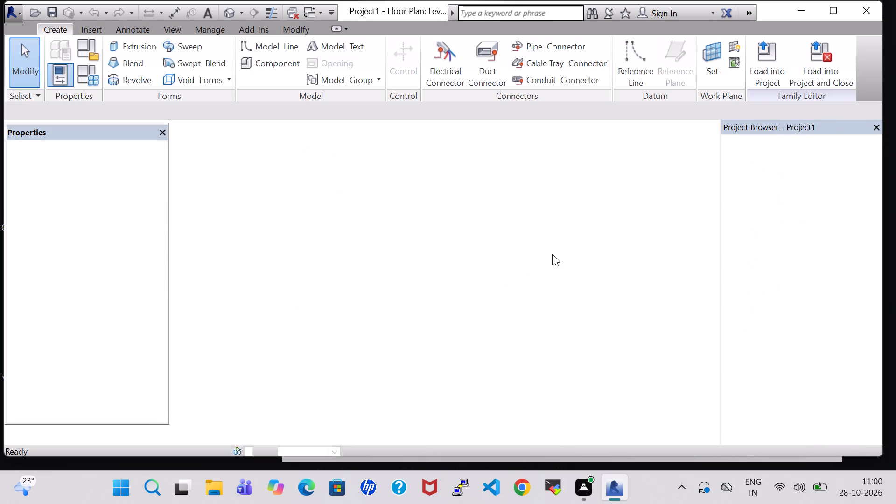
Set the Work Station Cubicle type's Panel1 Length to 4' 0".
{"action": "left_click", "coordinate": [595, 226]}
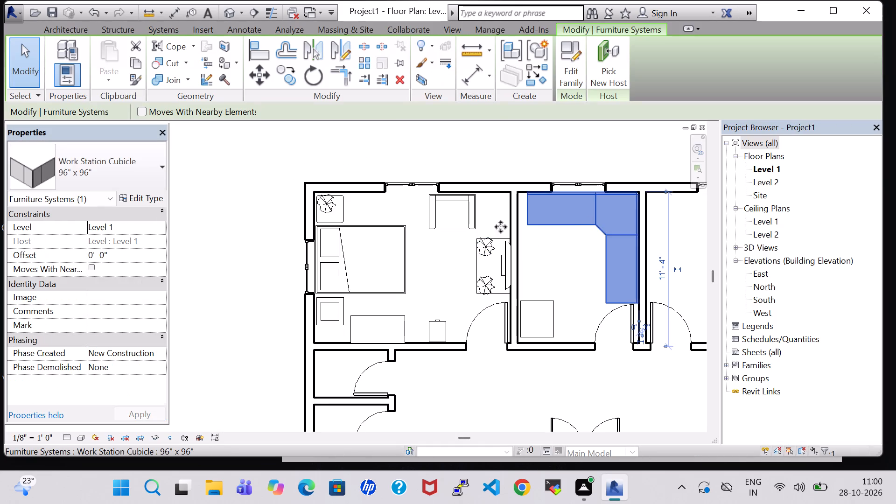
{"action": "left_click", "coordinate": [145, 197]}
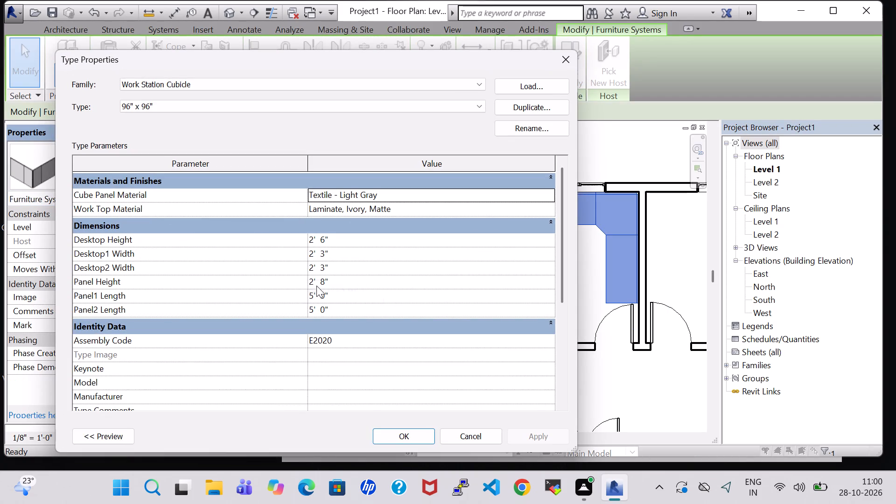
{"action": "left_click", "coordinate": [315, 296]}
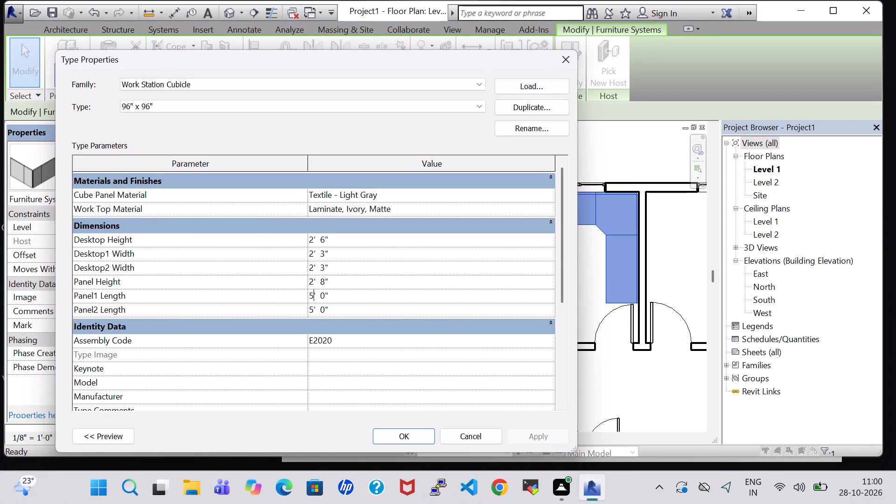
{"action": "key", "text": "BackSpace"}
{"action": "key", "text": "4"}
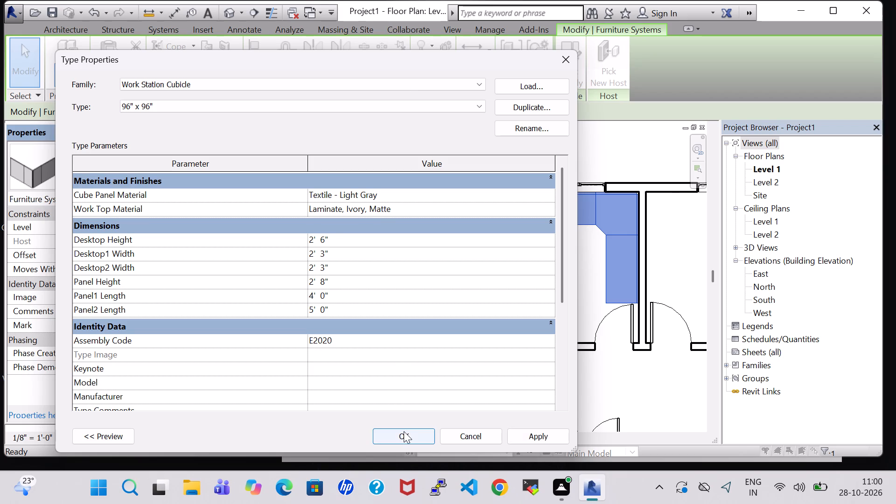
{"action": "left_click", "coordinate": [404, 431]}
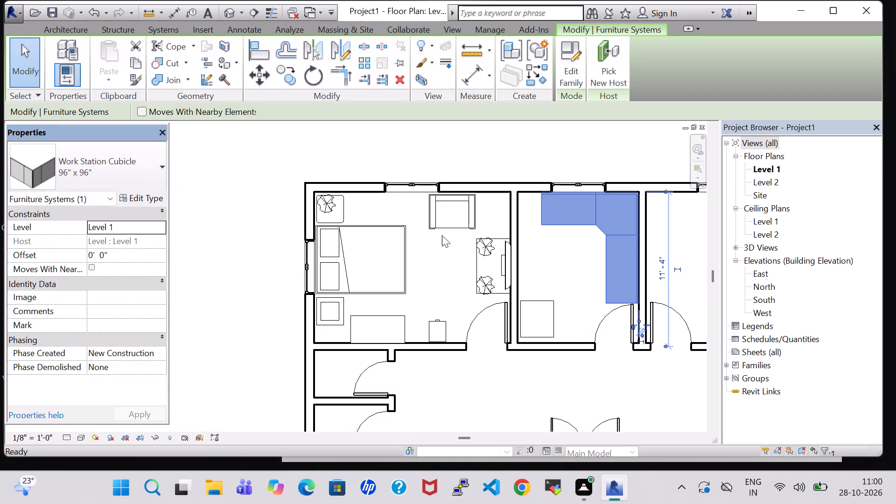
Set the Work Station Cubicle type's Panel2 Length to 3' 0" and deselect the cubicle.
{"action": "left_click", "coordinate": [145, 200]}
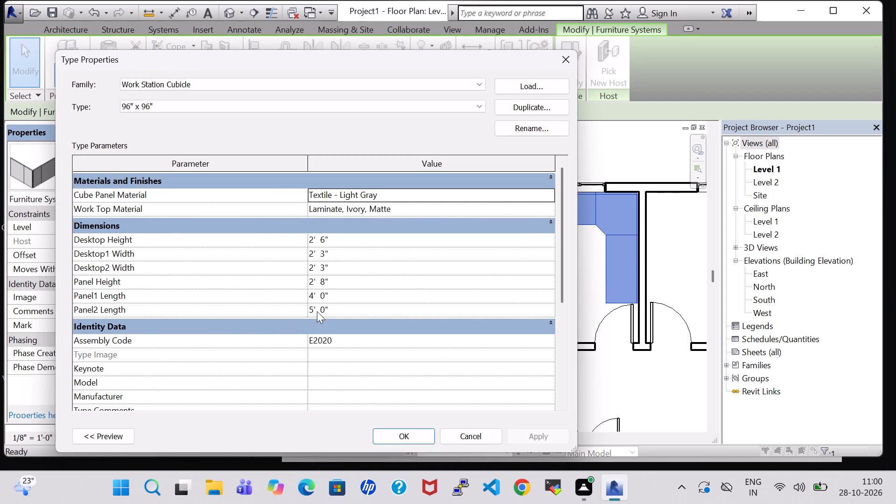
{"action": "double_click", "coordinate": [312, 308]}
{"action": "key", "text": "BackSpace"}
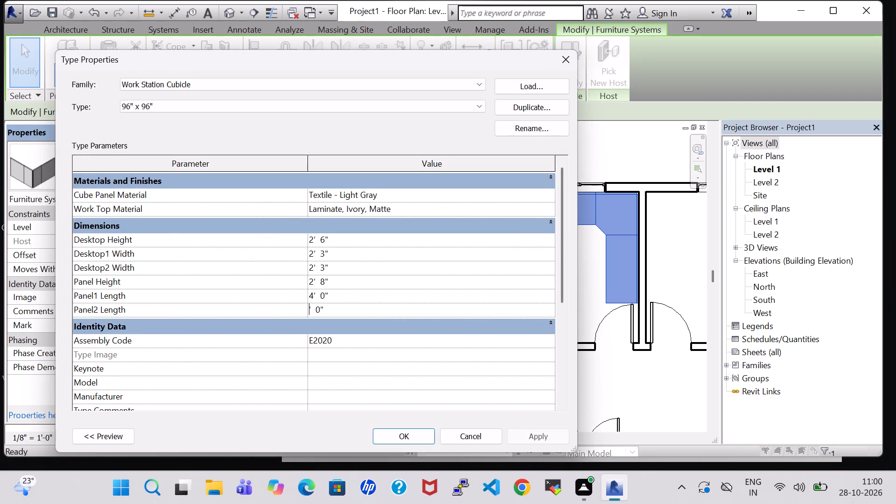
{"action": "key", "text": "3"}
{"action": "left_click", "coordinate": [387, 436]}
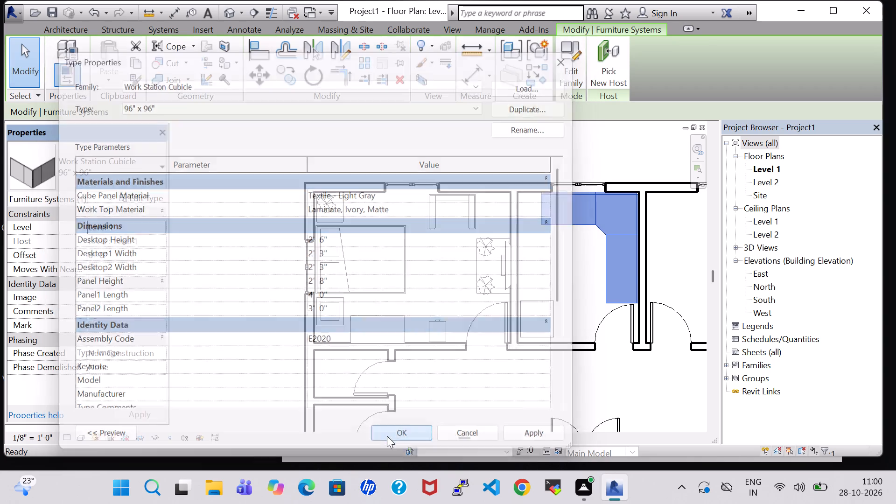
{"action": "left_click", "coordinate": [574, 290]}
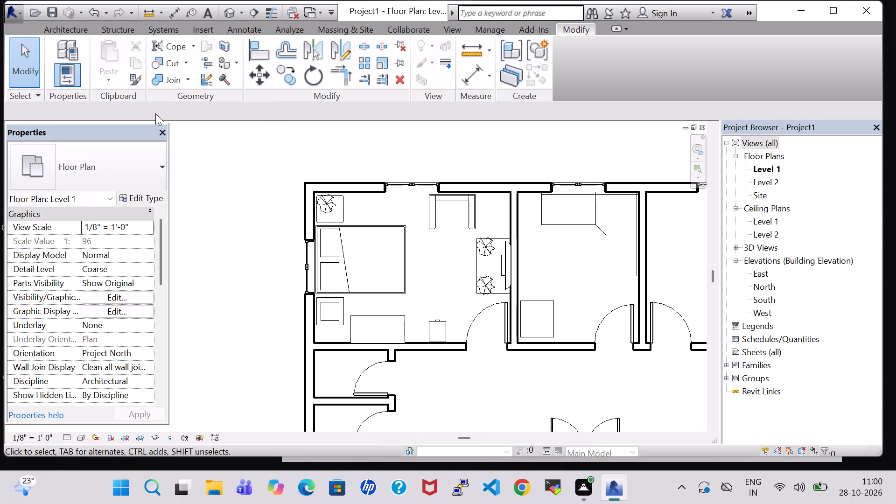
Load the Cook Top-4 Unit family from the Specialty Equipment Domestic folder as a component.
{"action": "left_click", "coordinate": [78, 28]}
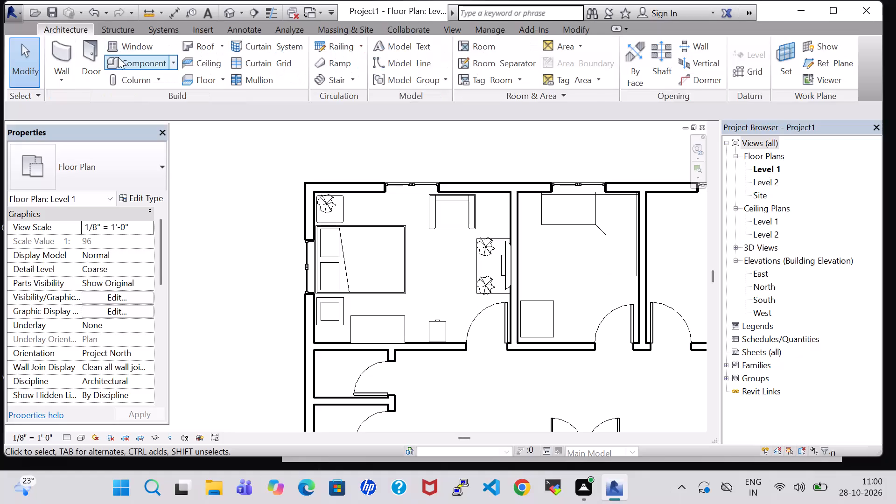
{"action": "left_click", "coordinate": [118, 57]}
{"action": "left_click", "coordinate": [574, 67]}
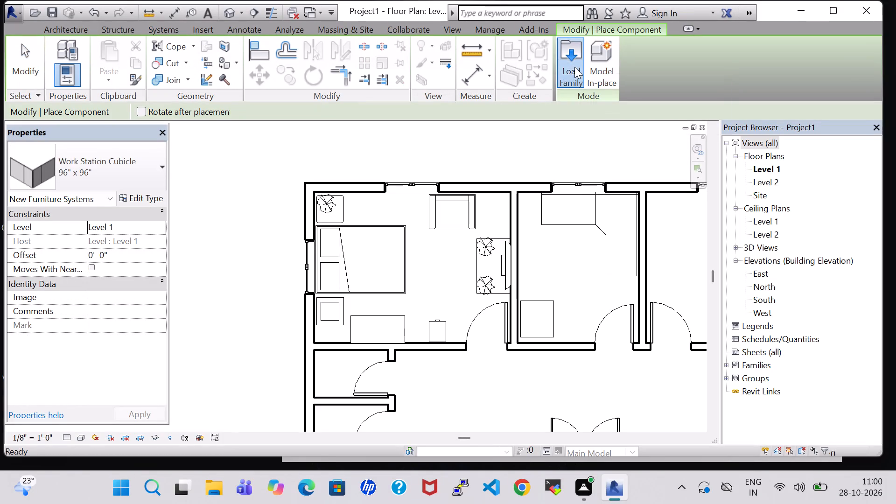
{"action": "left_click", "coordinate": [344, 313]}
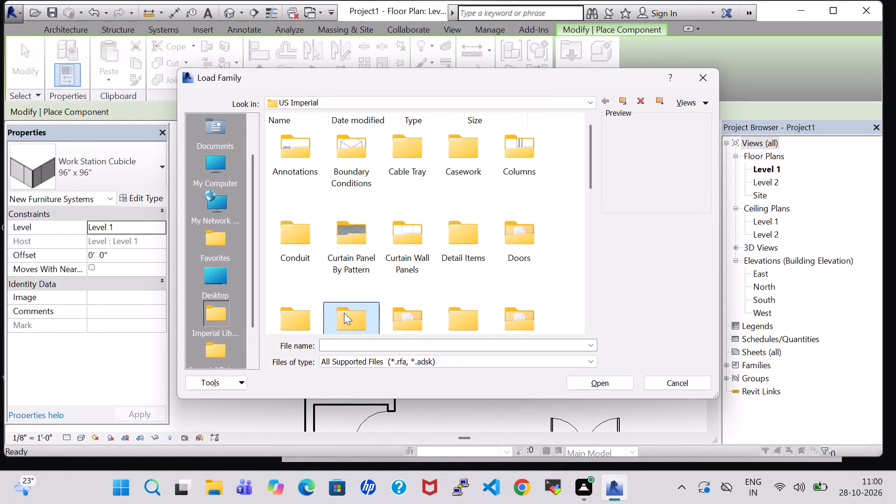
{"action": "key", "text": "s"}
{"action": "double_click", "coordinate": [345, 161]}
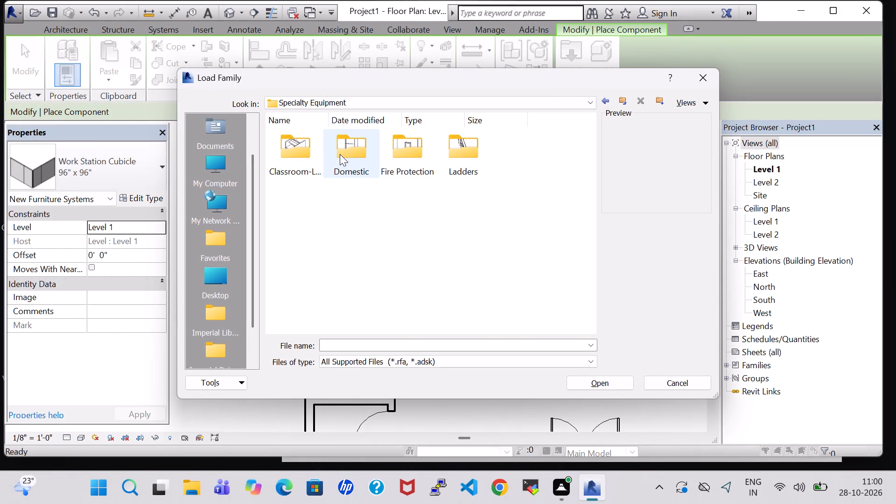
{"action": "double_click", "coordinate": [340, 154]}
{"action": "left_click", "coordinate": [348, 150]}
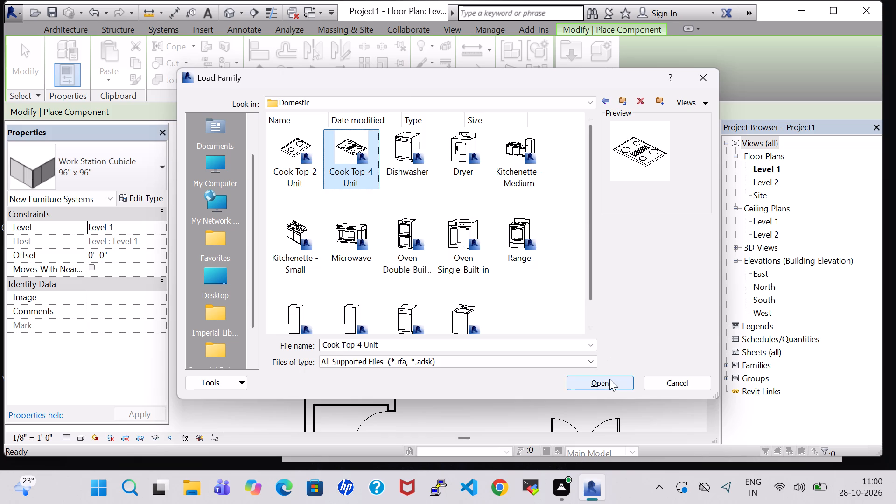
{"action": "left_click", "coordinate": [609, 379]}
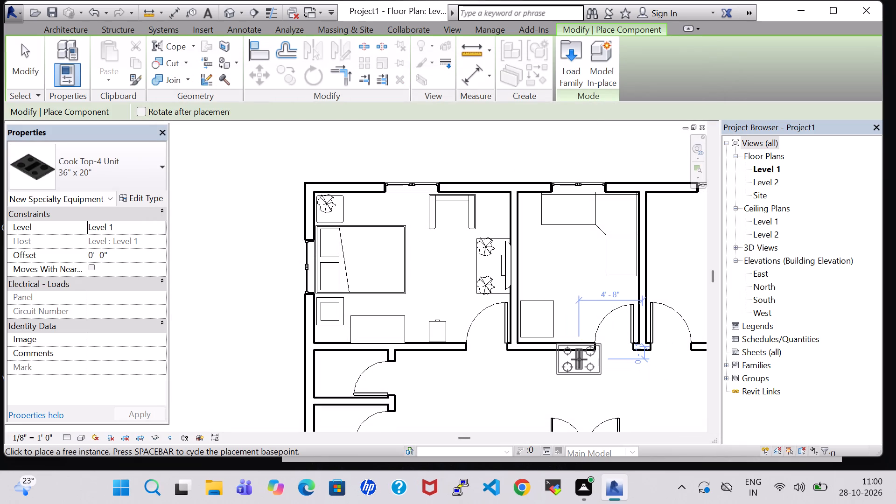
Place the 36" x 20" Cook Top-4 Unit on the worktop leg along the window wall, in front of the window.
{"action": "scroll", "coordinate": [579, 359], "scroll_direction": "up", "scroll_amount": 3}
{"action": "middle_click_drag", "start_coordinate": [569, 175], "coordinate": [569, 198]}
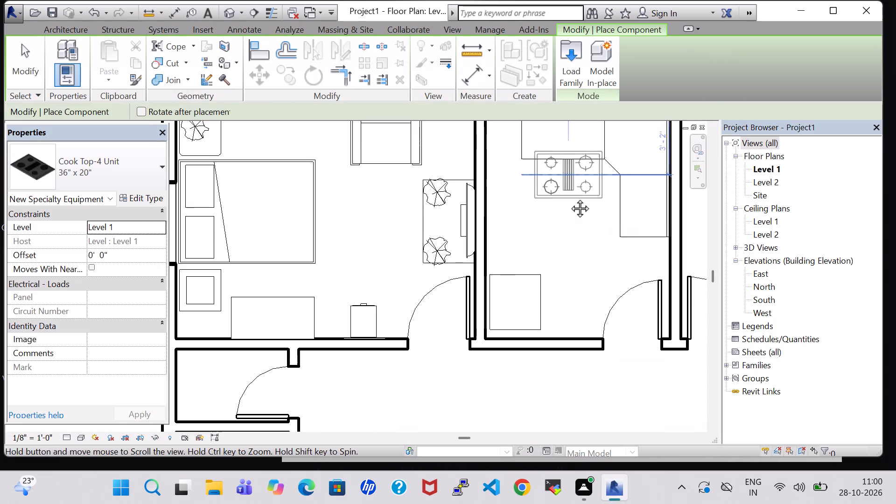
{"action": "middle_click_drag", "start_coordinate": [569, 198], "coordinate": [573, 306]}
{"action": "scroll", "coordinate": [580, 268], "scroll_direction": "up", "scroll_amount": 5}
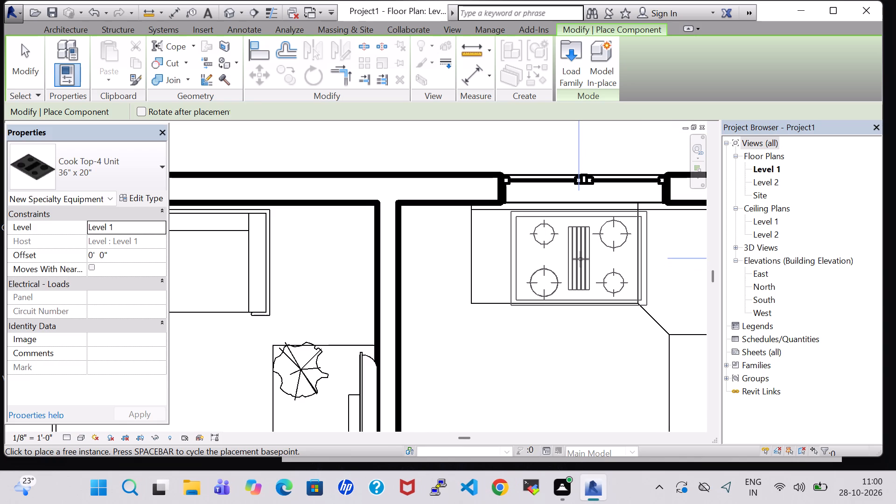
{"action": "left_click", "coordinate": [581, 255]}
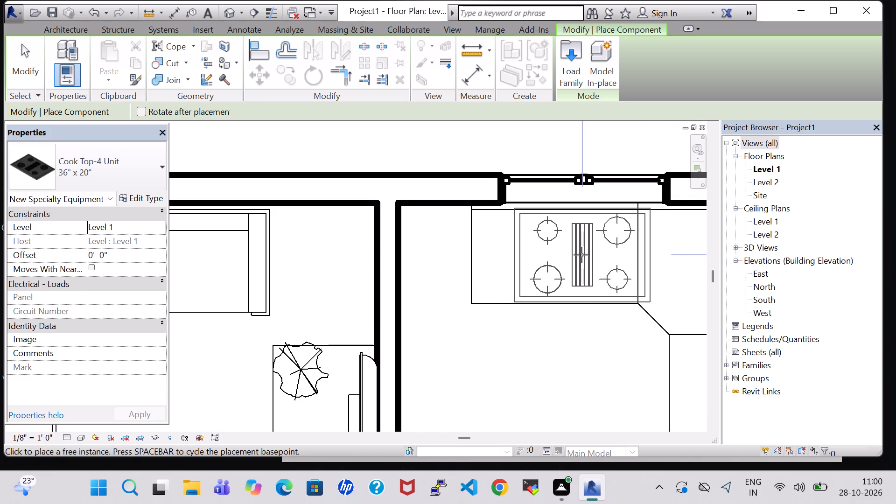
{"action": "key", "text": "Escape"}
{"action": "key", "text": "Escape"}
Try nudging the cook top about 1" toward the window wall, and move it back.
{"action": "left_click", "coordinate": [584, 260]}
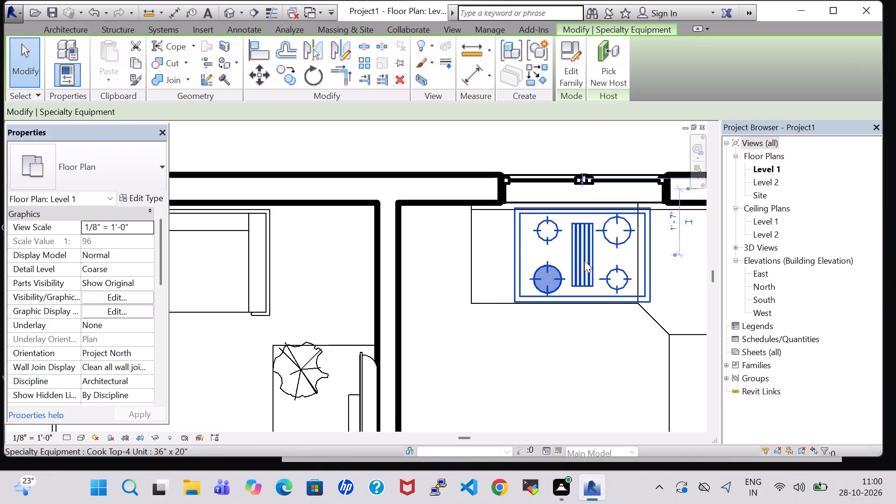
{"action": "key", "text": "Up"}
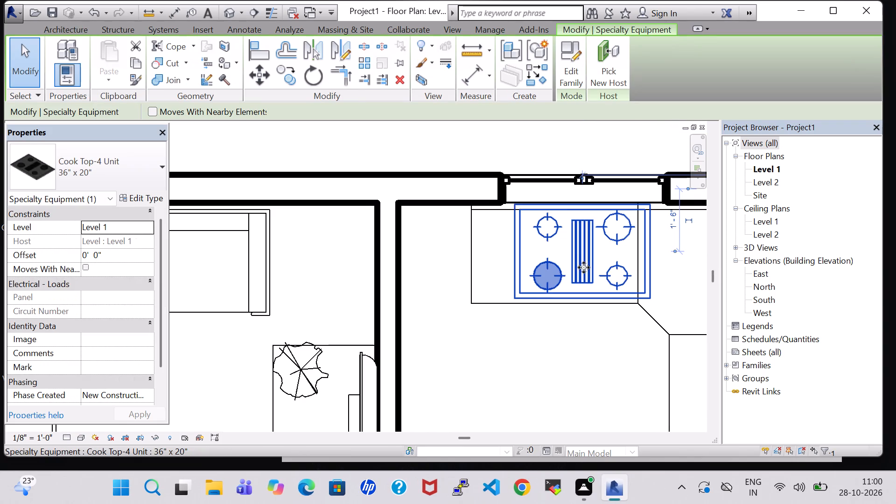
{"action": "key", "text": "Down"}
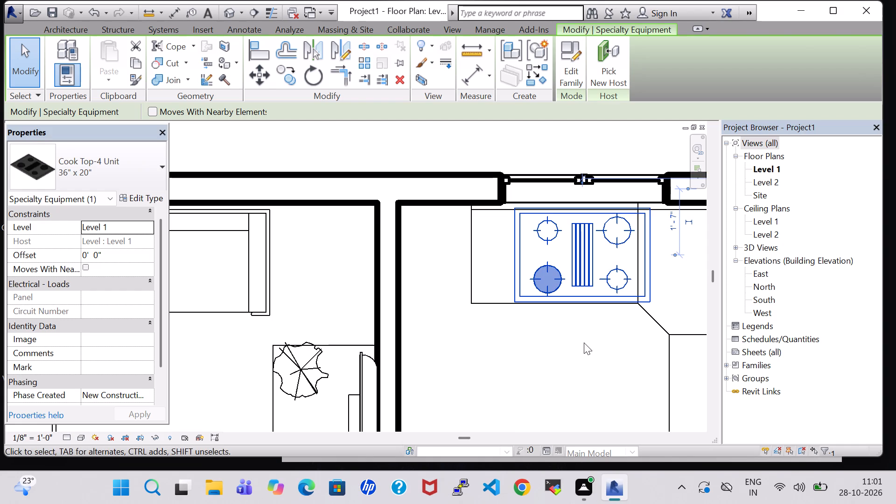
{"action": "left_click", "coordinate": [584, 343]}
Load the Microwave family from the Specialty Equipment Domestic folder as a component.
{"action": "middle_click_drag", "start_coordinate": [584, 343], "coordinate": [469, 350]}
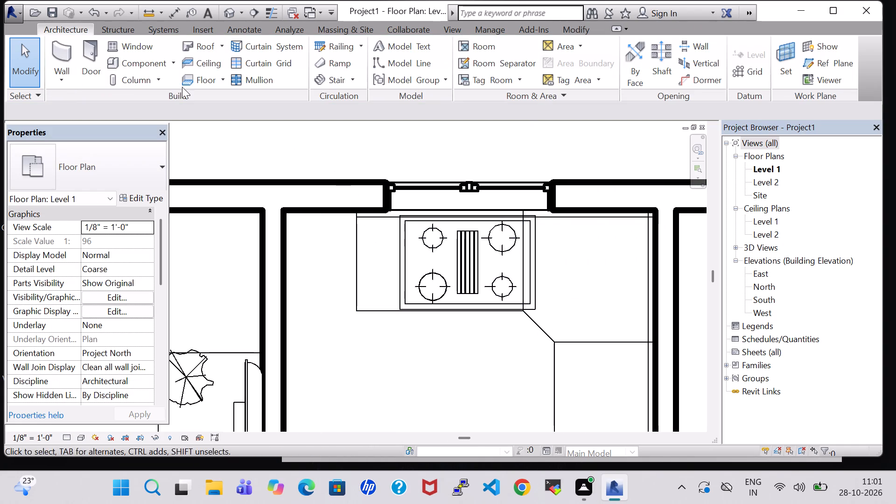
{"action": "left_click", "coordinate": [115, 67]}
{"action": "left_click", "coordinate": [561, 50]}
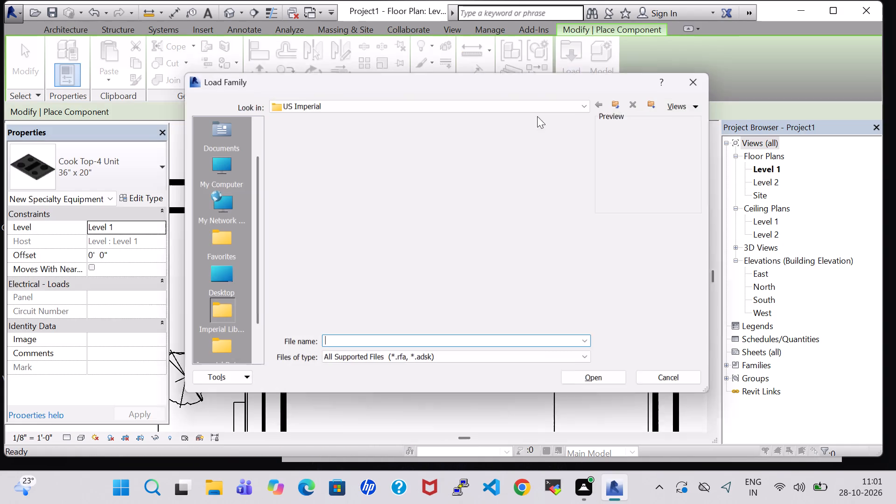
{"action": "left_click", "coordinate": [364, 255]}
{"action": "key", "text": "s"}
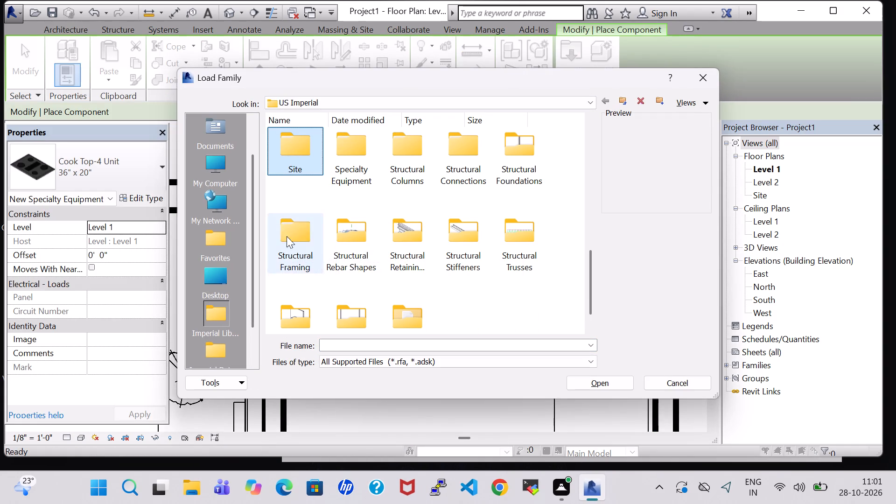
{"action": "left_click", "coordinate": [290, 246]}
{"action": "double_click", "coordinate": [330, 162]}
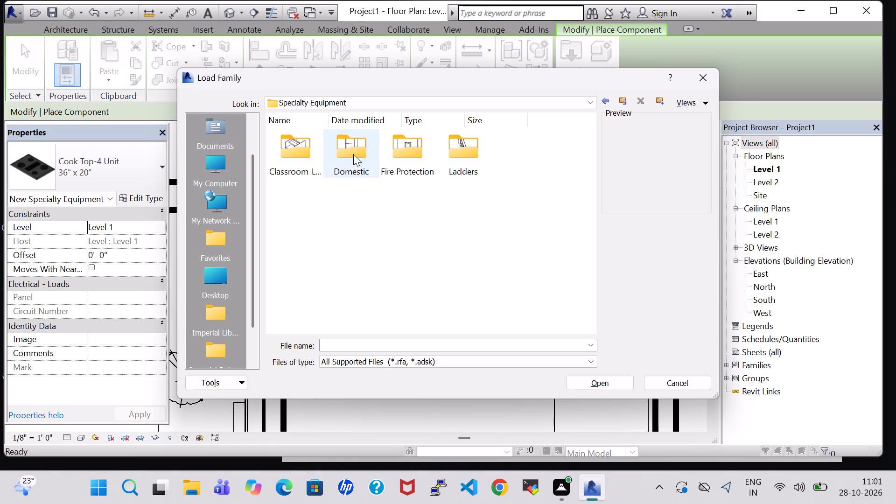
{"action": "double_click", "coordinate": [353, 154]}
{"action": "left_click", "coordinate": [349, 241]}
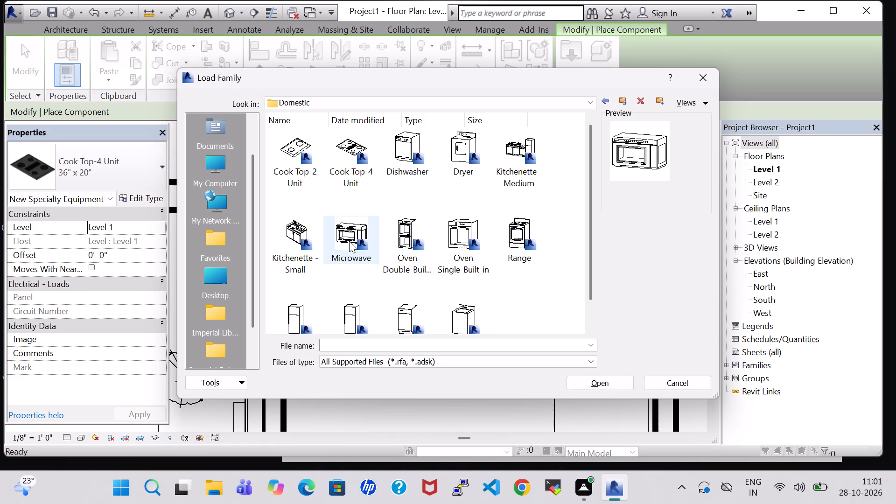
{"action": "left_click", "coordinate": [589, 380]}
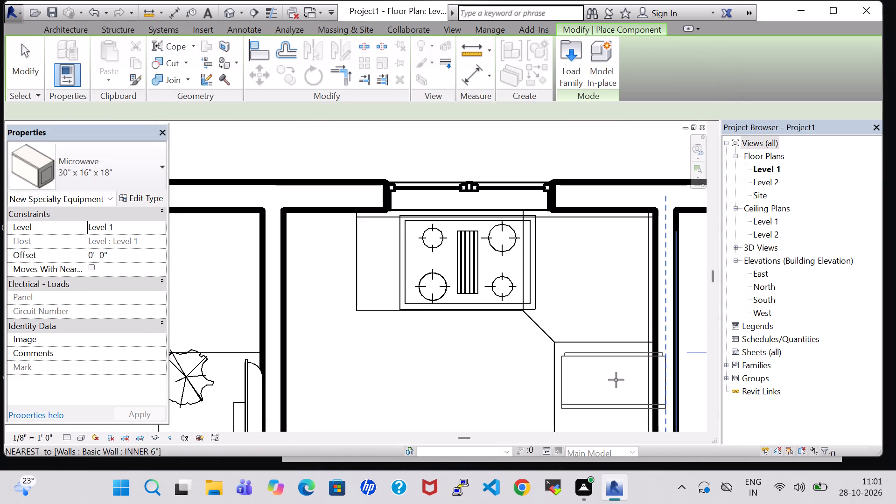
Place the 30" x 16" x 18" Microwave, rotated lengthwise along the side wall, on the end of the worktop leg there.
{"action": "key", "text": "space"}
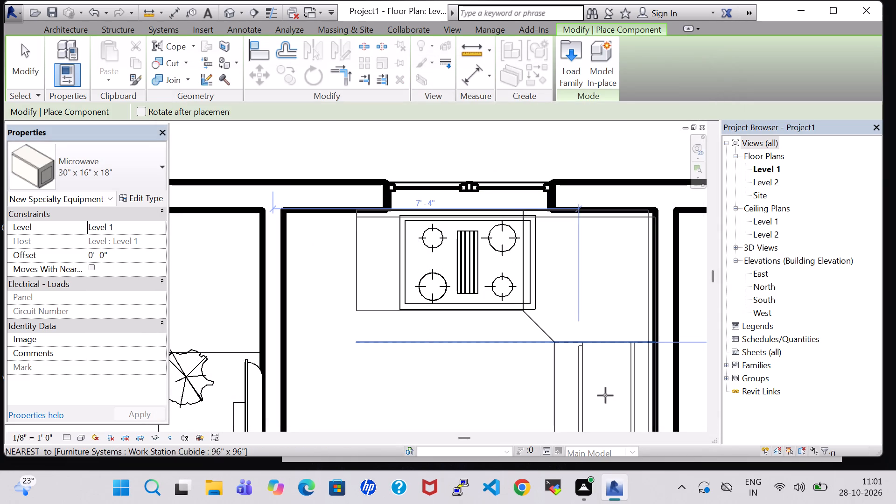
{"action": "middle_click_drag", "start_coordinate": [605, 395], "coordinate": [592, 300]}
{"action": "key", "text": "space"}
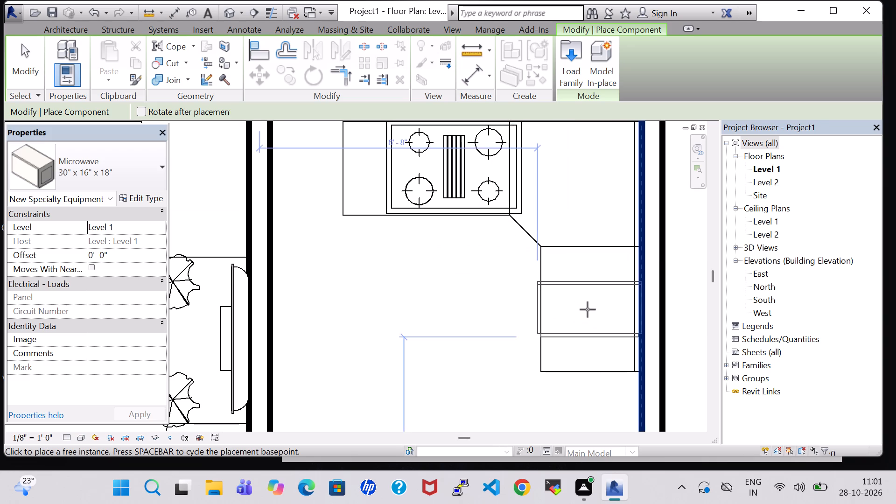
{"action": "key", "text": "space"}
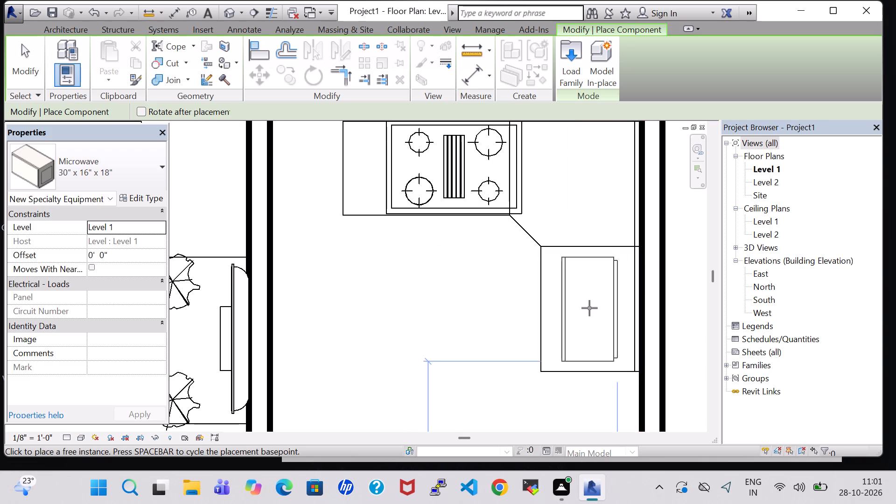
{"action": "left_click", "coordinate": [589, 307]}
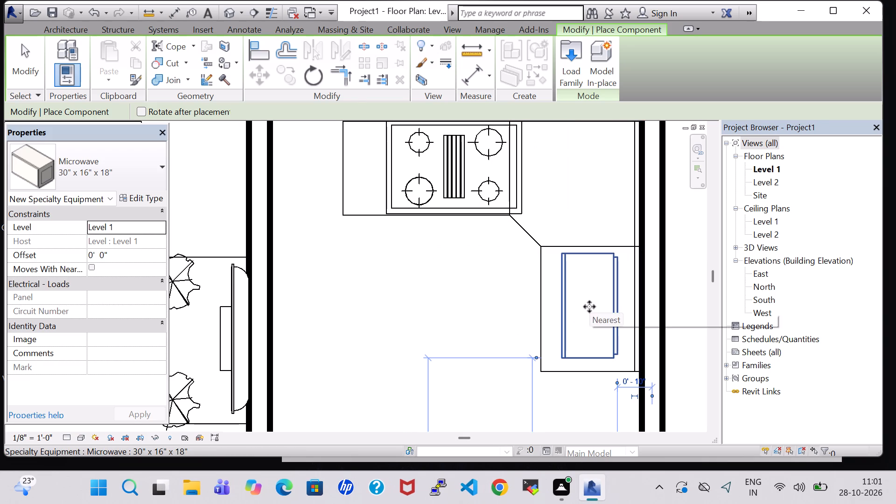
{"action": "key", "text": "Escape"}
{"action": "key", "text": "Escape"}
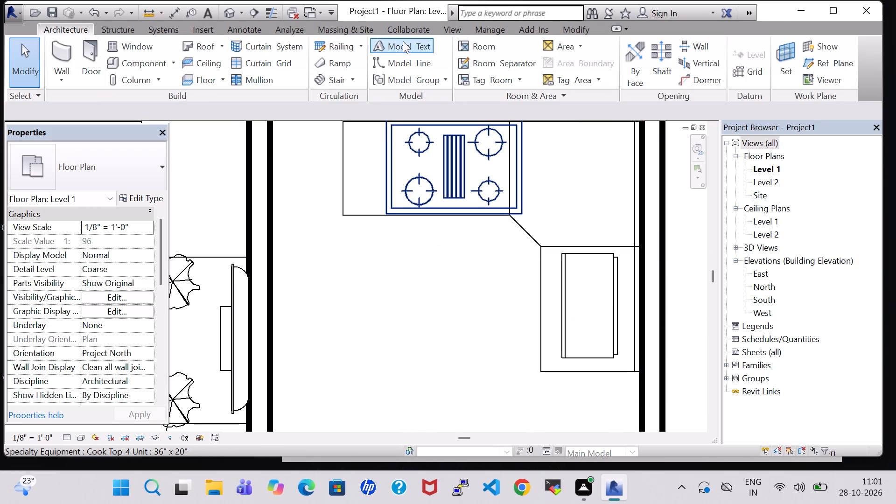
Load the Sink Kitchen-Double family from the Plumbing Architectural Fixtures Sinks folder as a component.
{"action": "left_click", "coordinate": [136, 59]}
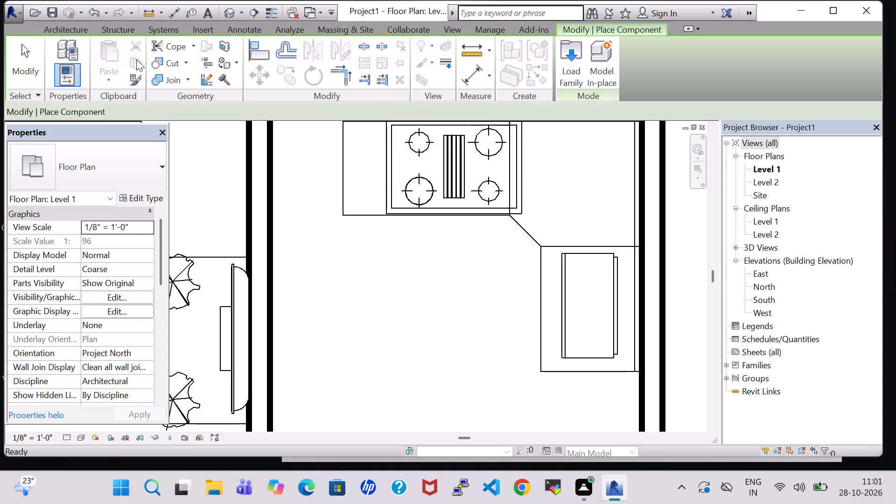
{"action": "left_click", "coordinate": [572, 58]}
{"action": "left_click", "coordinate": [523, 245]}
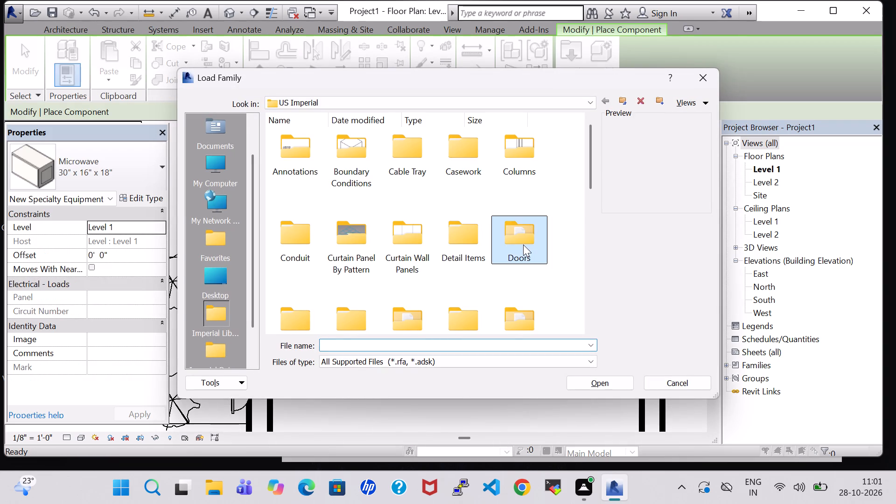
{"action": "key", "text": "p"}
{"action": "double_click", "coordinate": [398, 158]}
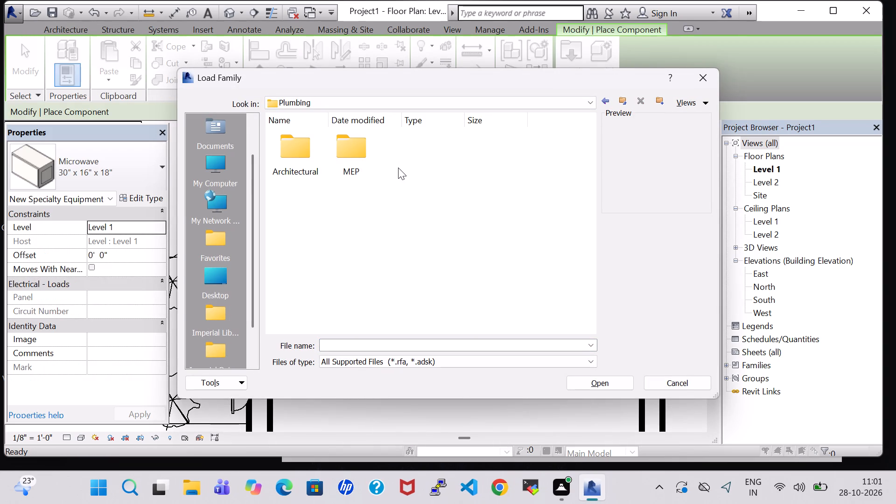
{"action": "scroll", "coordinate": [398, 170], "scroll_direction": "down", "scroll_amount": 3}
{"action": "double_click", "coordinate": [296, 147]}
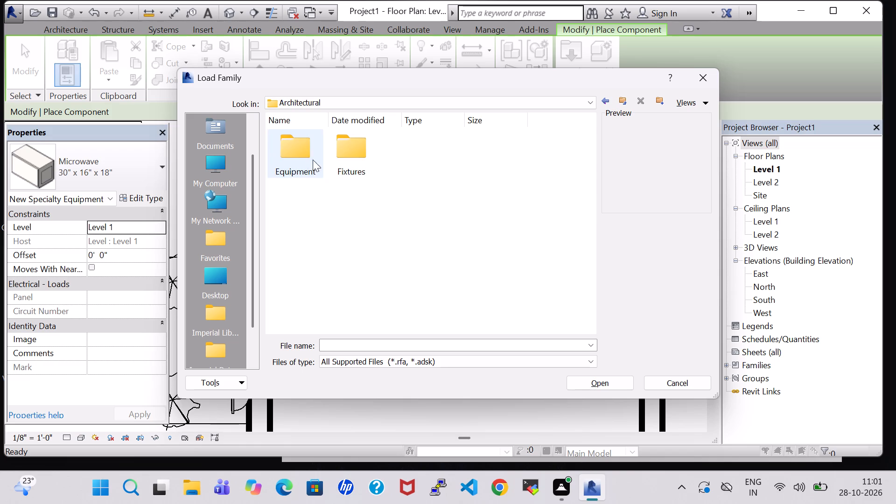
{"action": "left_click", "coordinate": [301, 152]}
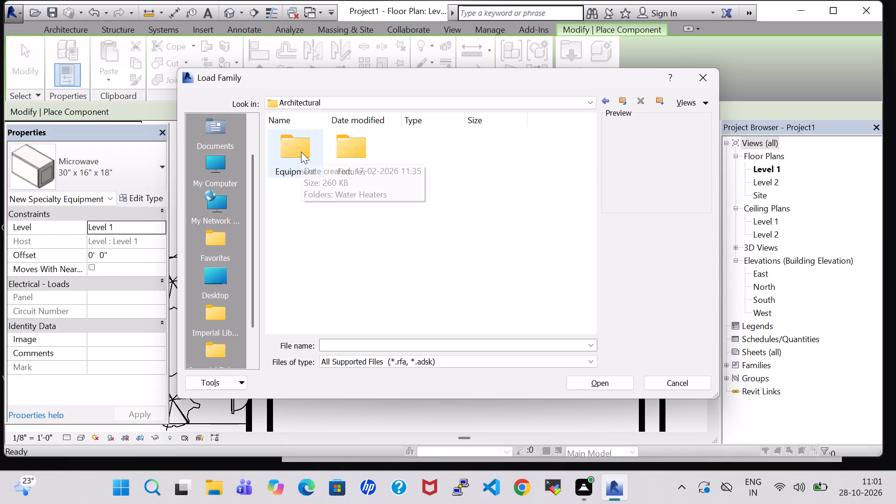
{"action": "double_click", "coordinate": [349, 154]}
{"action": "double_click", "coordinate": [497, 156]}
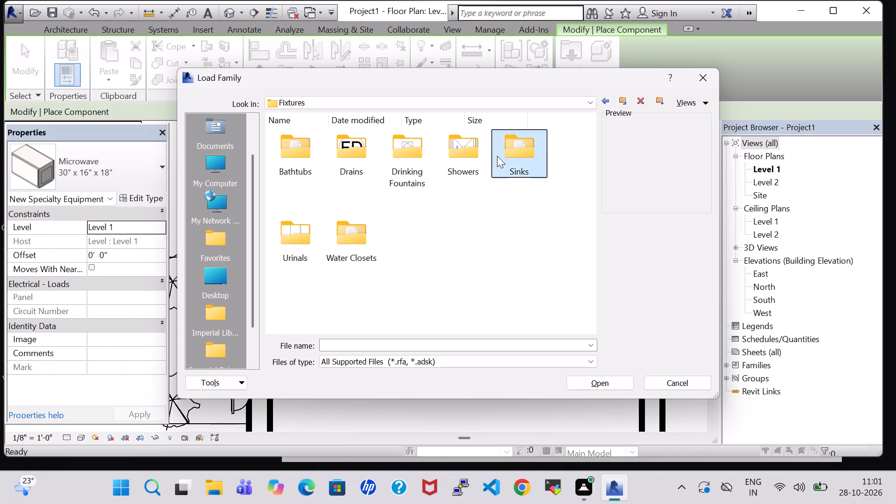
{"action": "left_click", "coordinate": [314, 162]}
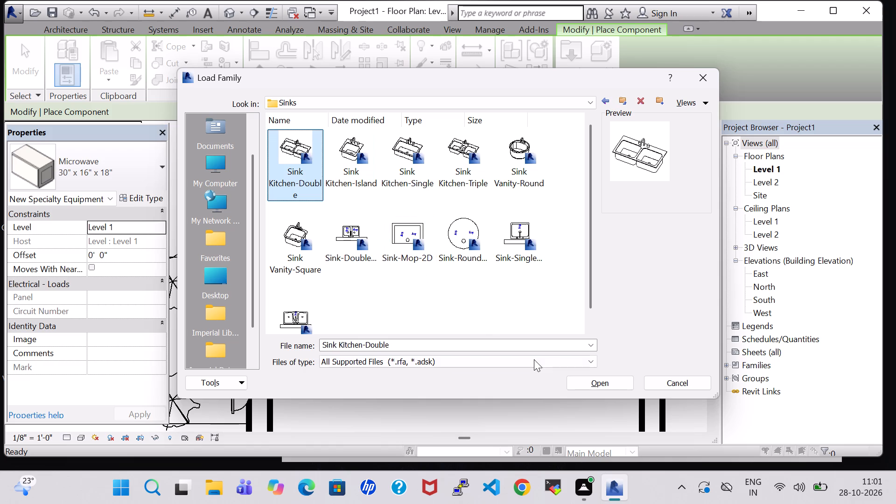
{"action": "left_click", "coordinate": [598, 378]}
Place the 42" x 21" Sink Kitchen-Double on the open kitchen floor, opposite the cook top and clear of the worktop.
{"action": "scroll", "coordinate": [459, 309], "scroll_direction": "down", "scroll_amount": 2}
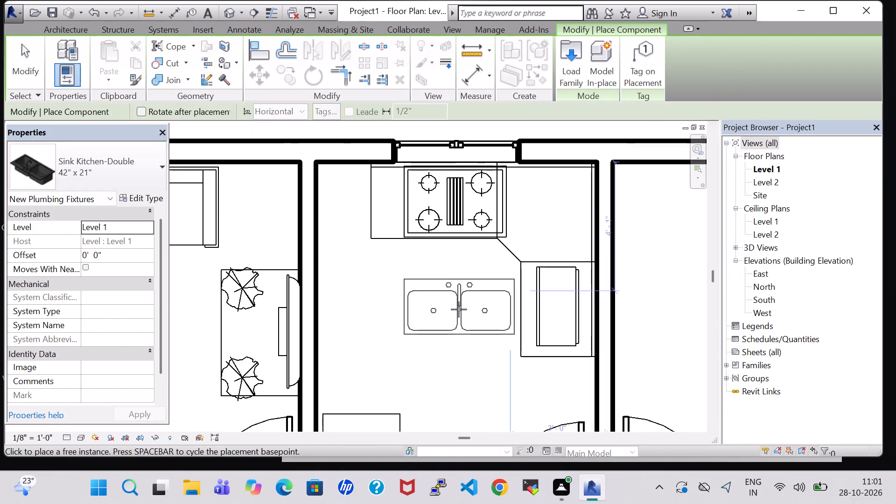
{"action": "scroll", "coordinate": [459, 309], "scroll_direction": "down", "scroll_amount": 2}
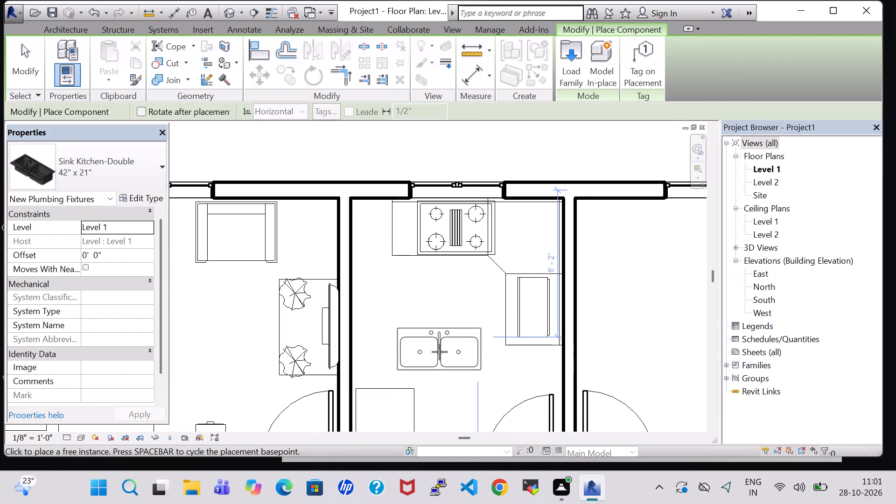
{"action": "left_click", "coordinate": [440, 352]}
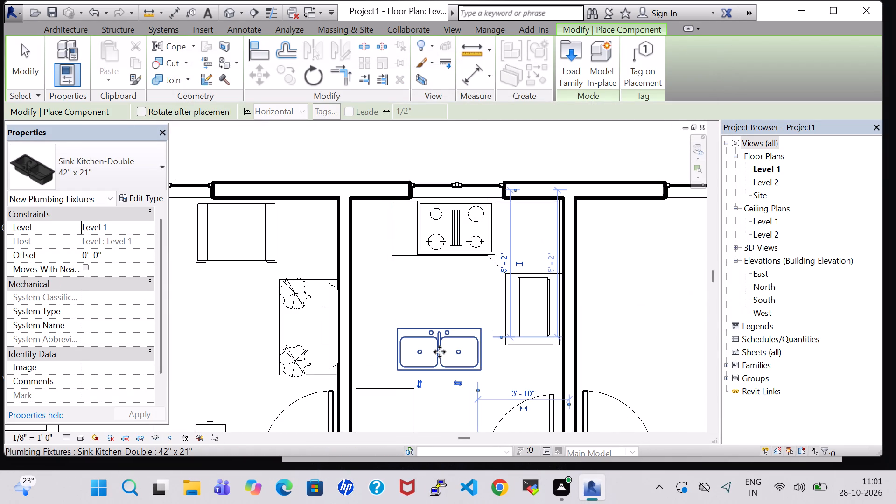
{"action": "key", "text": "Escape"}
{"action": "key", "text": "Escape"}
Rotate the L-shaped worktop a quarter turn and shift it across the kitchen into the opposite corner, against the window wall and side wall.
{"action": "left_click", "coordinate": [496, 267]}
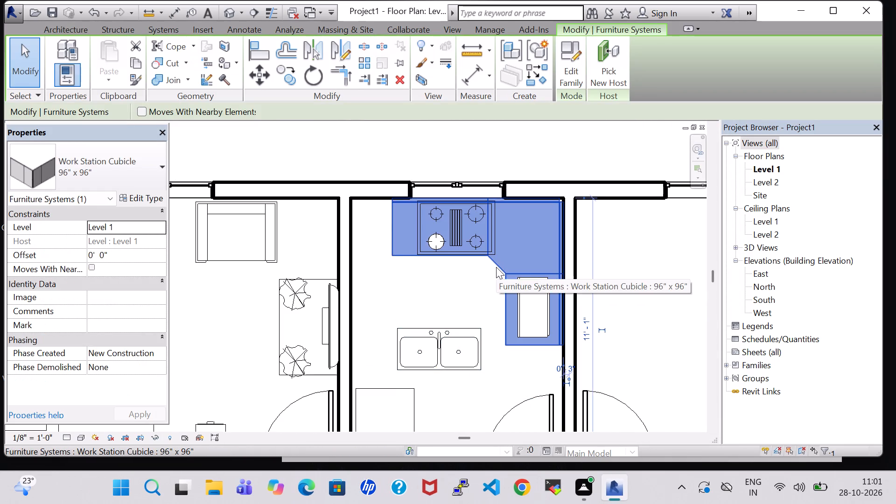
{"action": "key", "text": "space"}
{"action": "key", "text": "Left"}
{"action": "key", "text": "Left"}
{"action": "key", "text": "Left"}
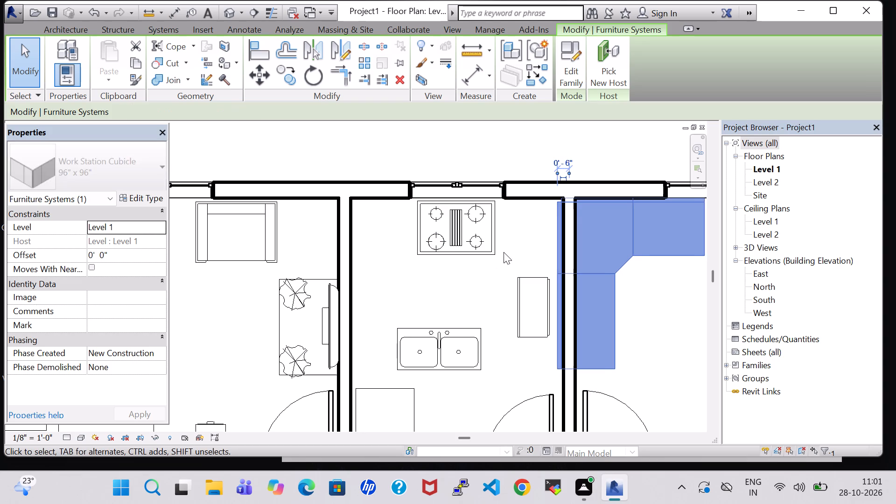
{"action": "key", "text": "Left"}
{"action": "key", "text": "Left"}
{"action": "key", "text": "Left"}
{"action": "key", "text": "Left"}
{"action": "key", "text": "Left"}
{"action": "key", "text": "Left"}
{"action": "key", "text": "Left"}
{"action": "key", "text": "Left"}
{"action": "key", "text": "Left"}
{"action": "key", "text": "Left"}
{"action": "key", "text": "Left"}
{"action": "key", "text": "Left"}
{"action": "key", "text": "Left"}
{"action": "key", "text": "Left"}
{"action": "key", "text": "Left"}
{"action": "key", "text": "Left"}
{"action": "key", "text": "Left"}
{"action": "key", "text": "Left"}
{"action": "key", "text": "Left"}
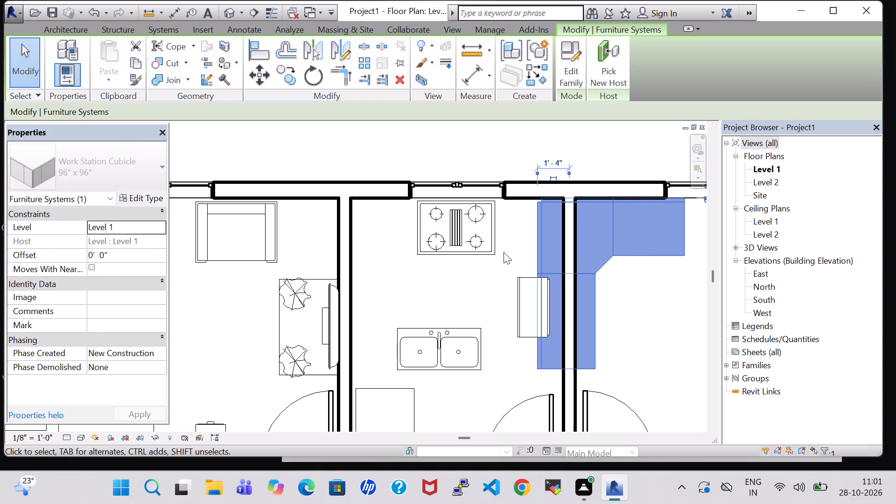
{"action": "key", "text": "Left"}
{"action": "key", "text": "Left"}
{"action": "key", "text": "Left"}
{"action": "key", "text": "Left"}
{"action": "key", "text": "Left"}
{"action": "key", "text": "Left"}
{"action": "key", "text": "Left"}
{"action": "key", "text": "Left"}
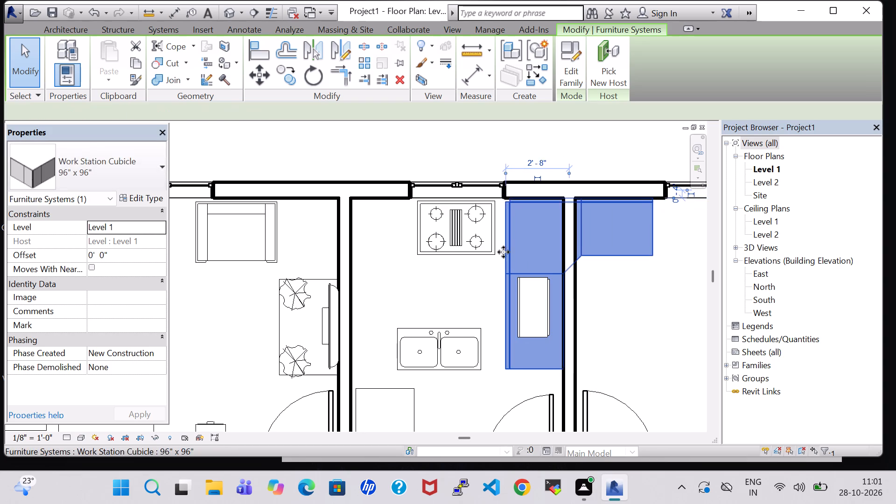
{"action": "key", "text": "Left"}
{"action": "key", "text": "Left"}
{"action": "key", "text": "Left"}
{"action": "key", "text": "Left"}
{"action": "key", "text": "Left"}
{"action": "key", "text": "Left"}
{"action": "key", "text": "Left"}
{"action": "key", "text": "Left"}
{"action": "key", "text": "Left"}
{"action": "key", "text": "Left"}
{"action": "key", "text": "Left"}
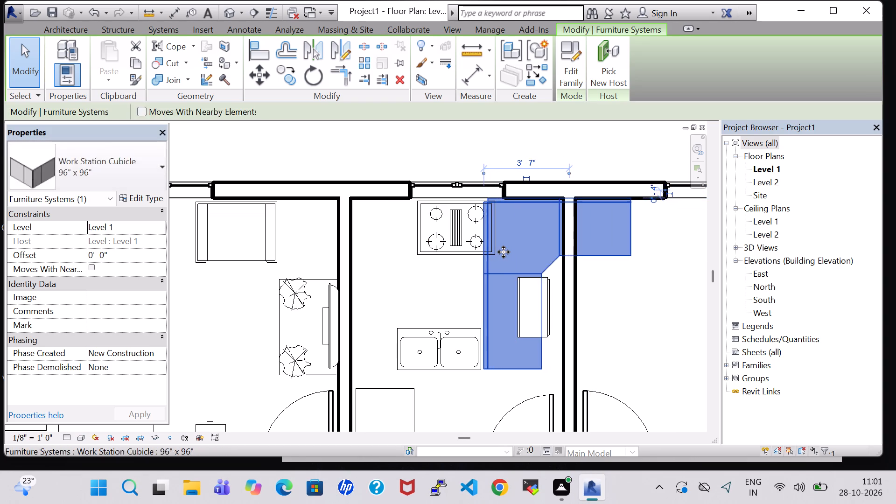
{"action": "key", "text": "Left"}
{"action": "key", "text": "Left"}
{"action": "key", "text": "Left"}
{"action": "key", "text": "Left"}
{"action": "key", "text": "Left"}
{"action": "key", "text": "Left"}
{"action": "key", "text": "Left"}
{"action": "key", "text": "Left"}
{"action": "key", "text": "Left"}
{"action": "key", "text": "Left"}
{"action": "key", "text": "Left"}
{"action": "key", "text": "Left"}
{"action": "key", "text": "Left"}
{"action": "key", "text": "Left"}
{"action": "key", "text": "Left"}
{"action": "key", "text": "Left"}
{"action": "key", "text": "Left"}
{"action": "key", "text": "Left"}
{"action": "key", "text": "Left"}
{"action": "key", "text": "Left"}
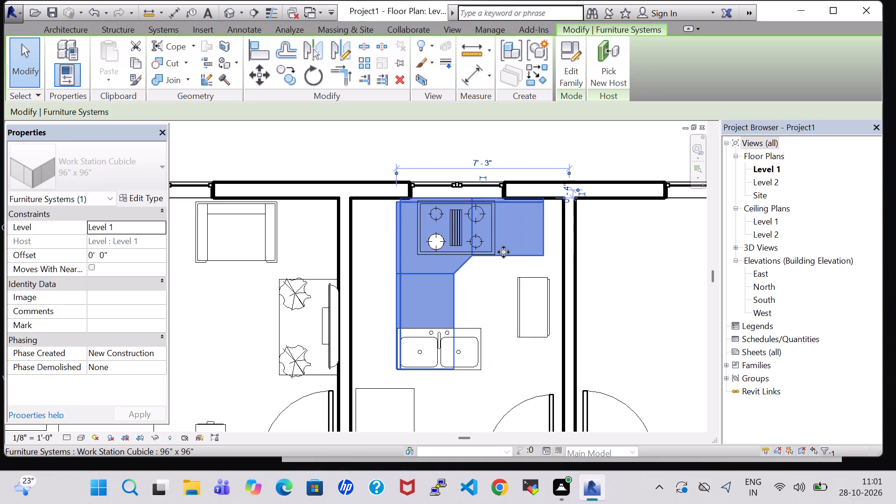
{"action": "key", "text": "Left"}
{"action": "key", "text": "Left"}
{"action": "key", "text": "Left"}
{"action": "key", "text": "Left"}
{"action": "key", "text": "Left"}
{"action": "key", "text": "Left"}
{"action": "key", "text": "Left"}
{"action": "key", "text": "Left"}
{"action": "key", "text": "Left"}
{"action": "key", "text": "Left"}
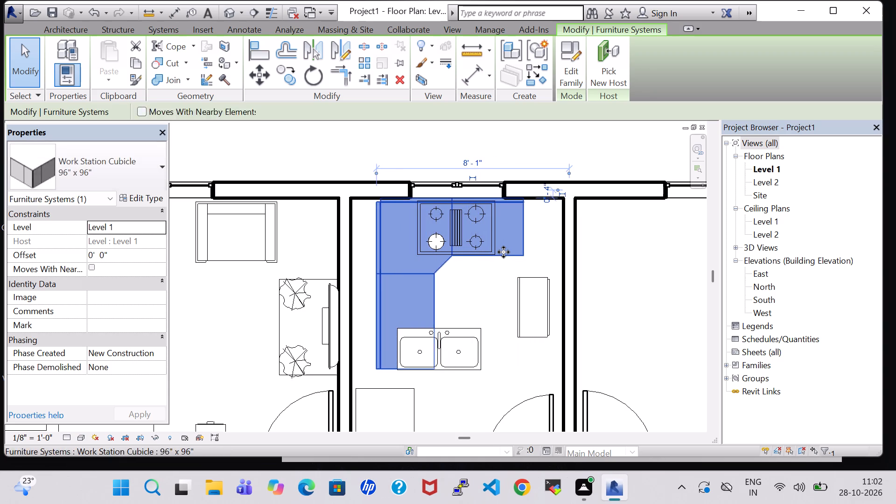
{"action": "key", "text": "Left"}
{"action": "key", "text": "Left"}
{"action": "key", "text": "Left"}
{"action": "key", "text": "Left"}
{"action": "key", "text": "Left"}
{"action": "key", "text": "Left"}
{"action": "key", "text": "Left"}
{"action": "key", "text": "Left"}
{"action": "key", "text": "Left"}
{"action": "key", "text": "Left"}
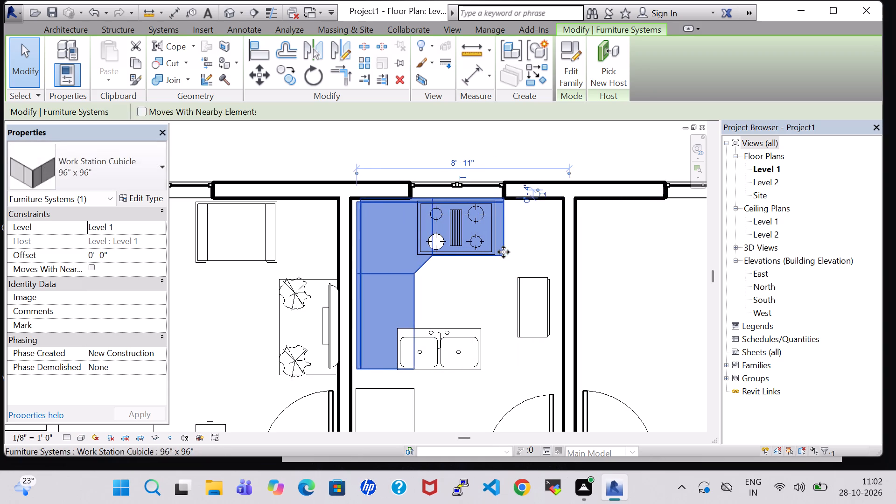
{"action": "key", "text": "Left"}
{"action": "key", "text": "Left"}
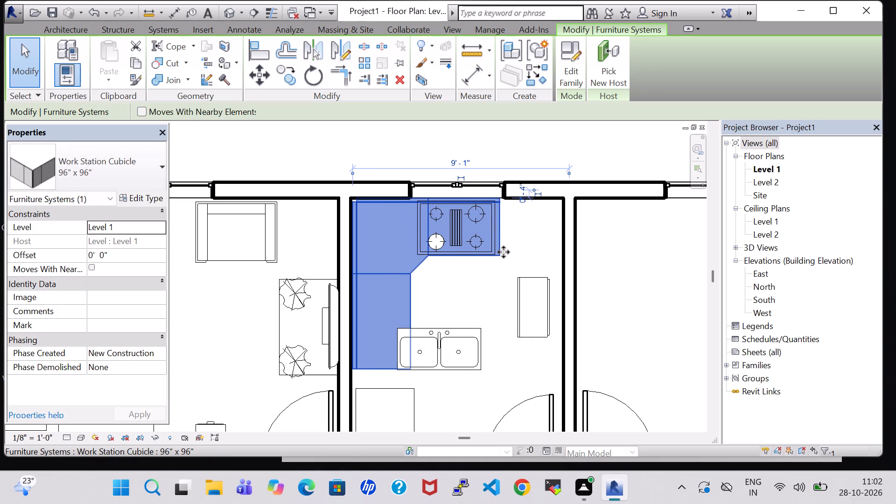
{"action": "key", "text": "Up"}
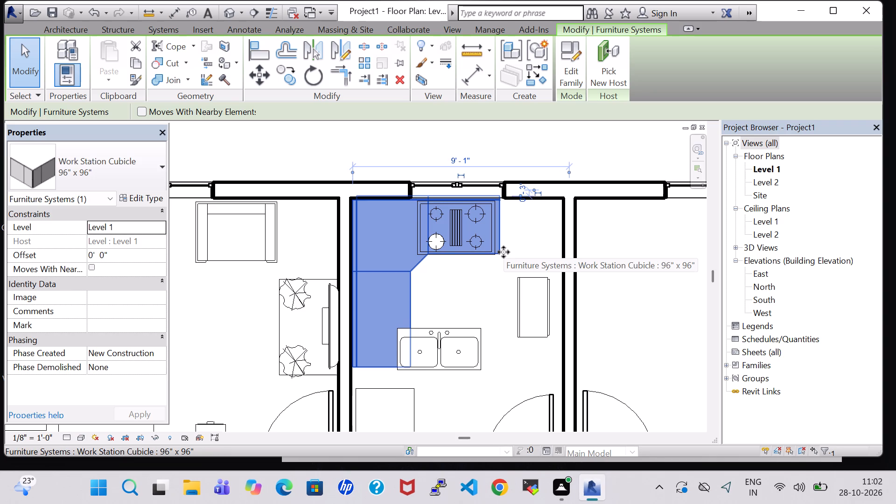
{"action": "left_click", "coordinate": [459, 282]}
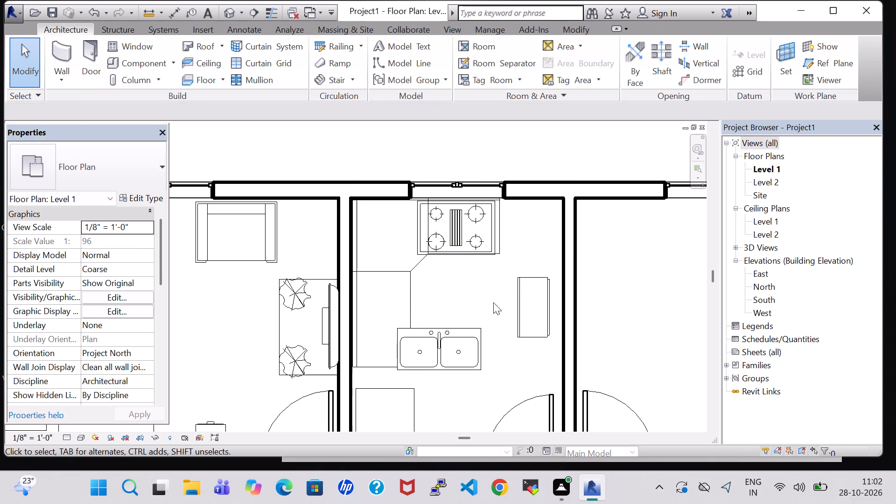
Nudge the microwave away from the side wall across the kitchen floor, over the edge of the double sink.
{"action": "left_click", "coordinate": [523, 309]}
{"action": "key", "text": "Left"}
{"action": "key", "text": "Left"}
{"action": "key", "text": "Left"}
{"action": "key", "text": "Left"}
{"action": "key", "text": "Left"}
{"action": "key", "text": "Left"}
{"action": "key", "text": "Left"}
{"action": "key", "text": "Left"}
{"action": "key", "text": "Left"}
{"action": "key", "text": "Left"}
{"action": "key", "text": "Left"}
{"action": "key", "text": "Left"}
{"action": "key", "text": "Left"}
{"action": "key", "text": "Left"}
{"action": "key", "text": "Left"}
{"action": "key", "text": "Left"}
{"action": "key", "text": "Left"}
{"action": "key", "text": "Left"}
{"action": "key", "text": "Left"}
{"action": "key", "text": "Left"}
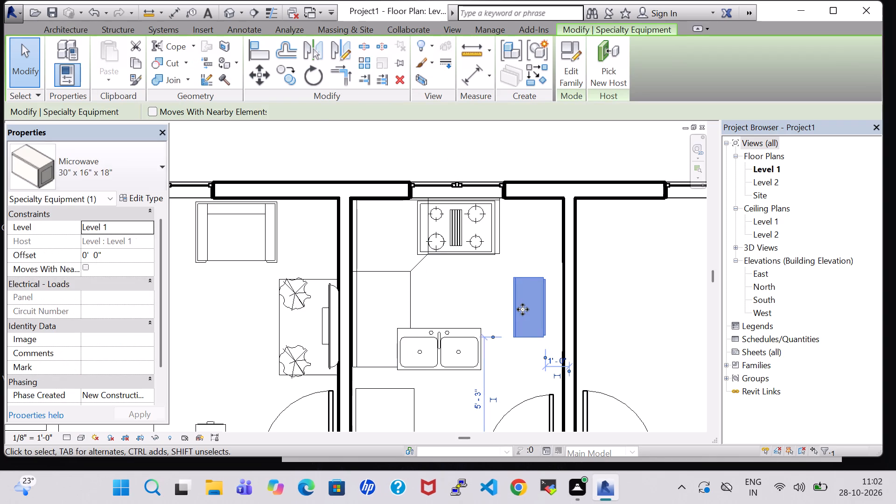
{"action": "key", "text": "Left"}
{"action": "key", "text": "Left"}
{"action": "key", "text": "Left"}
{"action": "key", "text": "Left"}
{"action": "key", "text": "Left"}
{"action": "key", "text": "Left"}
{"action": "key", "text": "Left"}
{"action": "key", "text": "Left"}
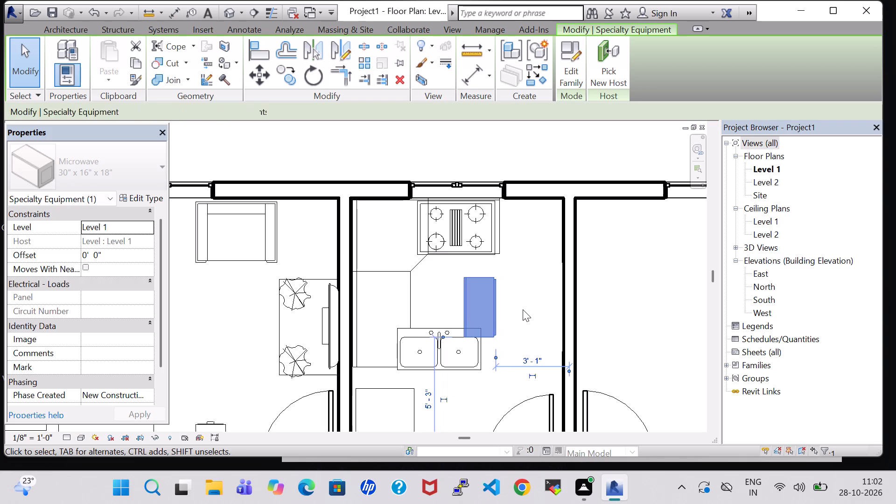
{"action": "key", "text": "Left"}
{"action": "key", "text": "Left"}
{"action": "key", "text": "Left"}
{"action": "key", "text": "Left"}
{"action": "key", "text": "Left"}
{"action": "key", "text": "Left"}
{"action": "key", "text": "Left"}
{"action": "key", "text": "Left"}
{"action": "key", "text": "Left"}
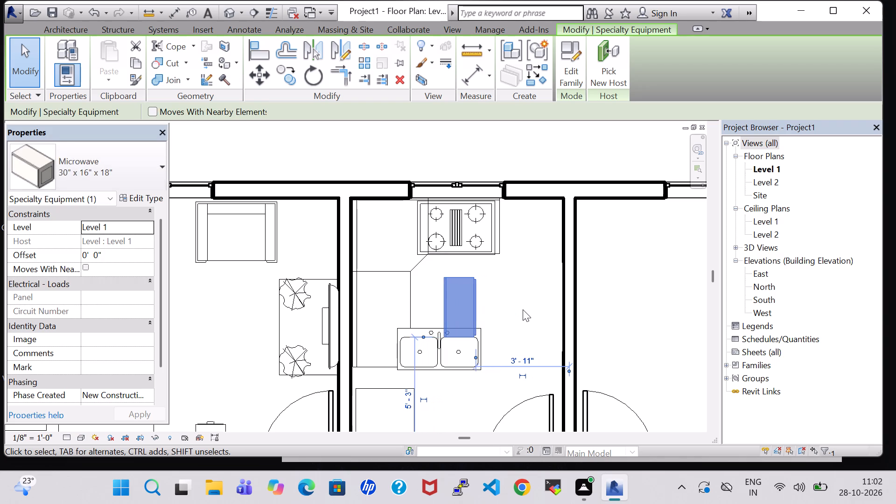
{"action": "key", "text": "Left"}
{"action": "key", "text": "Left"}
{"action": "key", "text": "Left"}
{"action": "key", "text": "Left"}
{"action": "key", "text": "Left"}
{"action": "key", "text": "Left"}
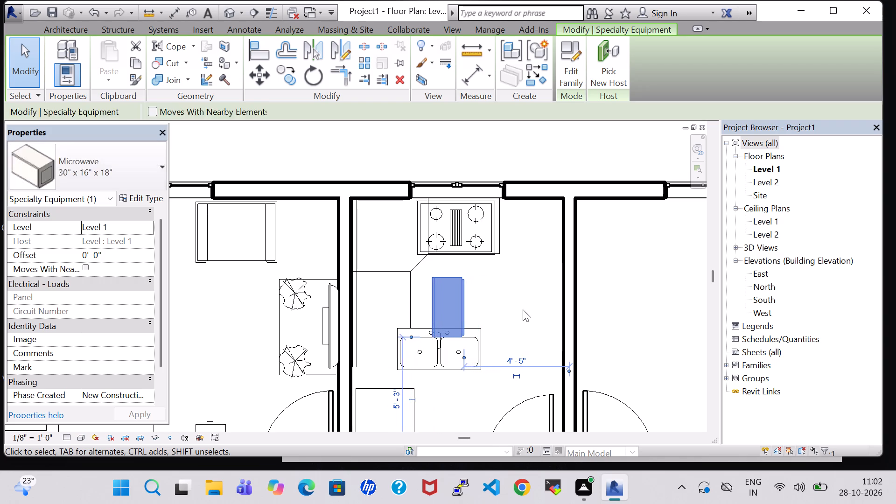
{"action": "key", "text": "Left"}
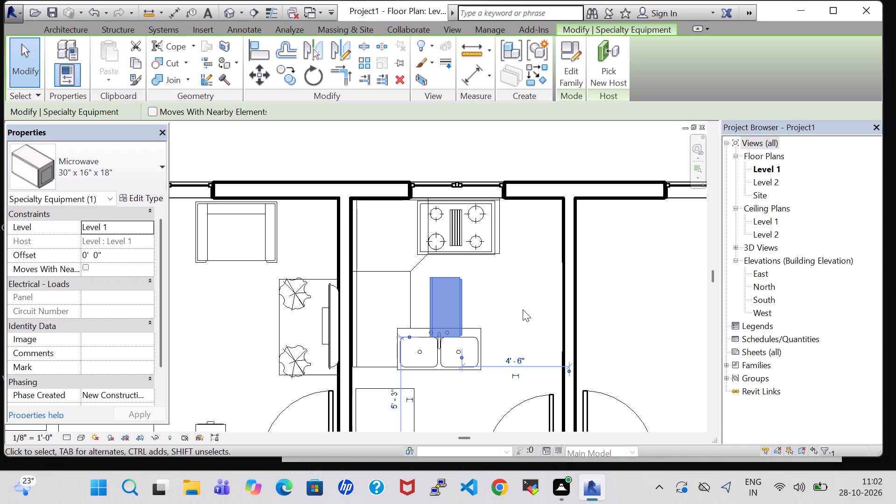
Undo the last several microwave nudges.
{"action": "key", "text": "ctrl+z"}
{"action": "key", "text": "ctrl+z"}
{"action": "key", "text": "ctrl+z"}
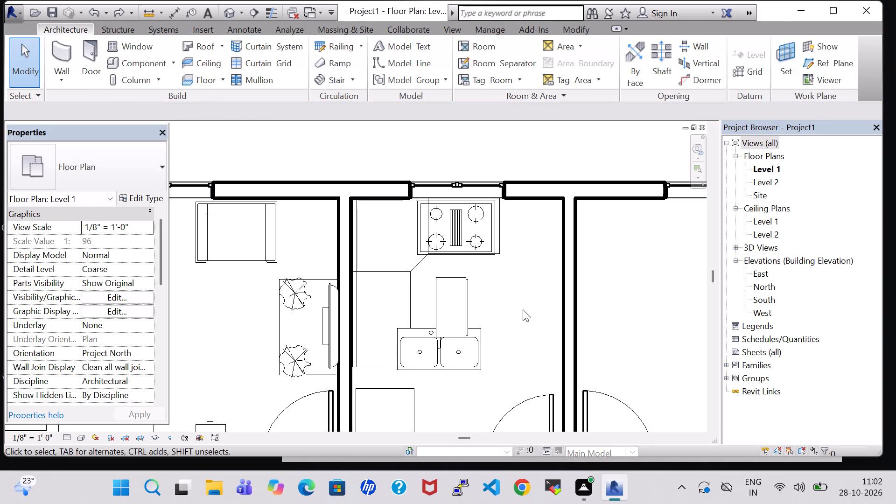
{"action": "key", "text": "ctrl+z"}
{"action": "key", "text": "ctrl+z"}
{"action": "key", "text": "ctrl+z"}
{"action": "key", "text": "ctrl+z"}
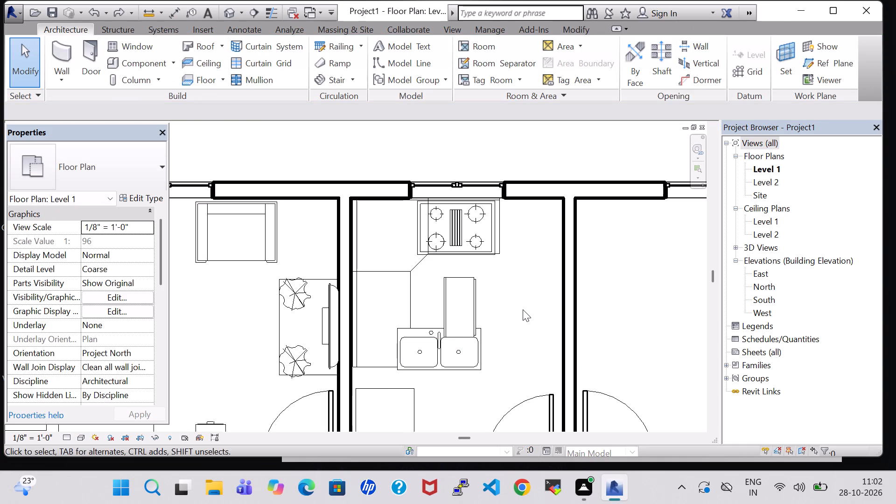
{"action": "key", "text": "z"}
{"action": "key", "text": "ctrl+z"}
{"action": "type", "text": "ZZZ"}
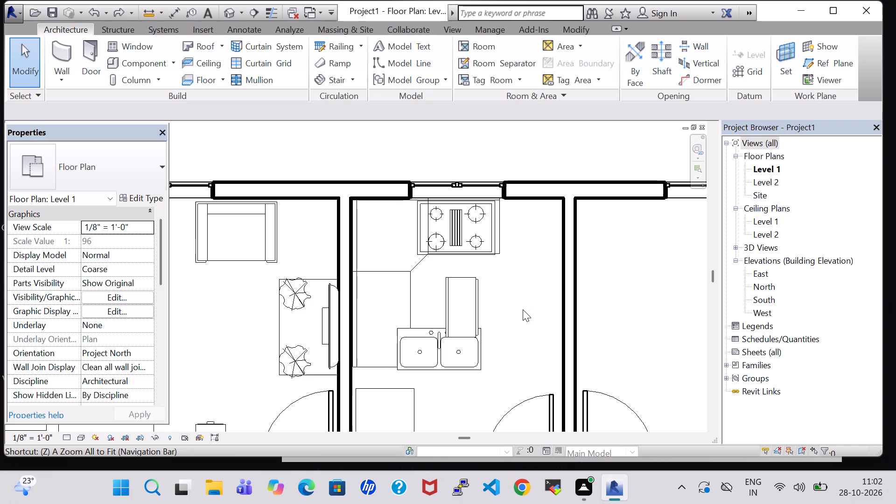
Rotate the L-shaped worktop three quarter turns and shift it into the kitchen corner on the microwave side, against the window wall and side wall.
{"action": "left_click", "coordinate": [406, 273]}
{"action": "right_click", "coordinate": [406, 273]}
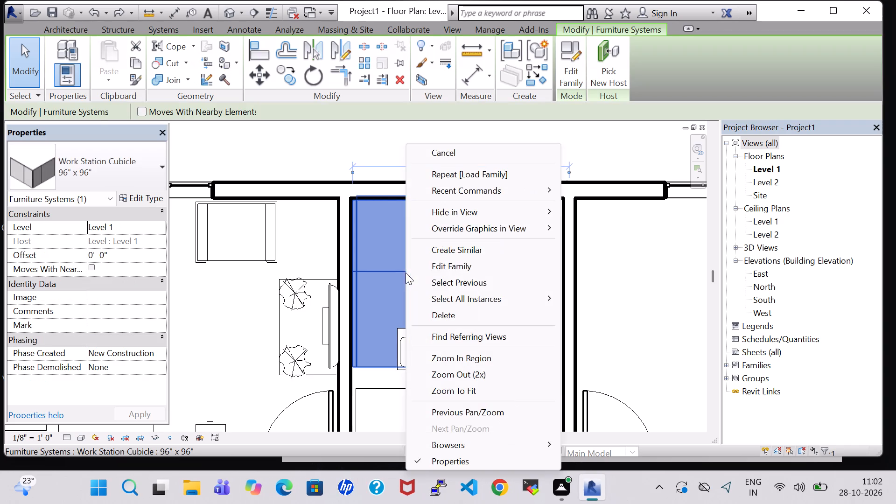
{"action": "key", "text": "space"}
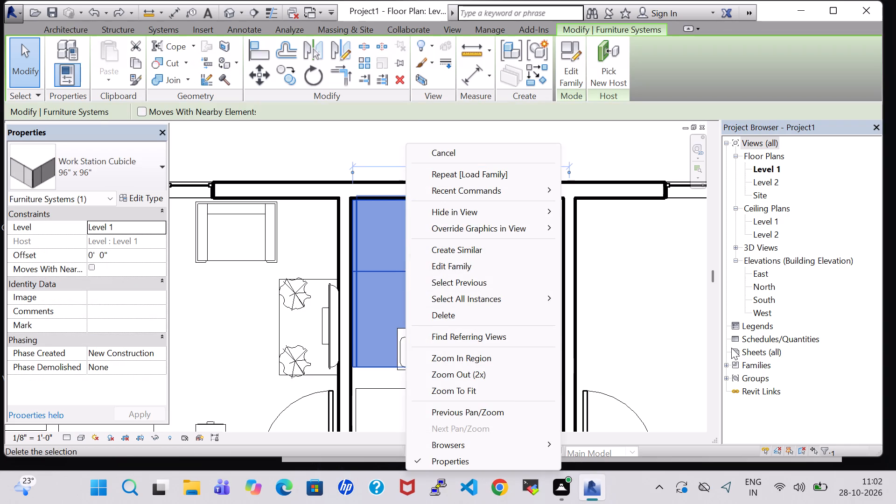
{"action": "left_click", "coordinate": [675, 294]}
{"action": "key", "text": "space"}
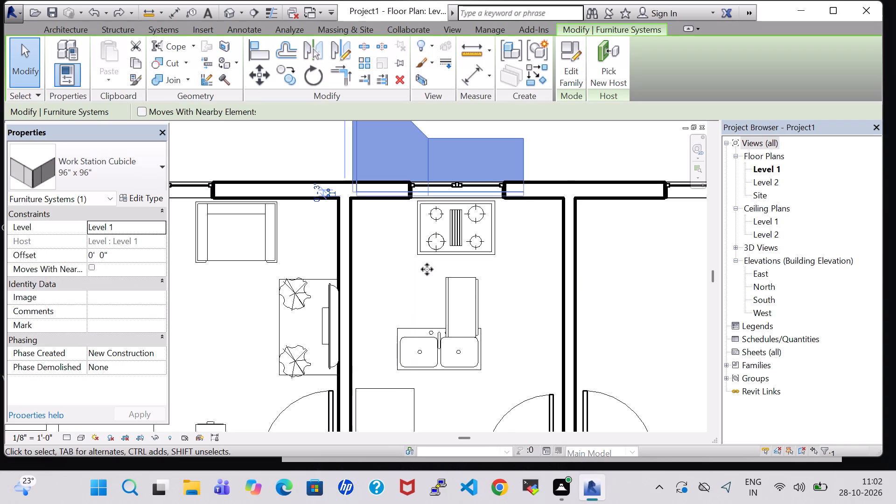
{"action": "key", "text": "space"}
{"action": "key", "text": "space"}
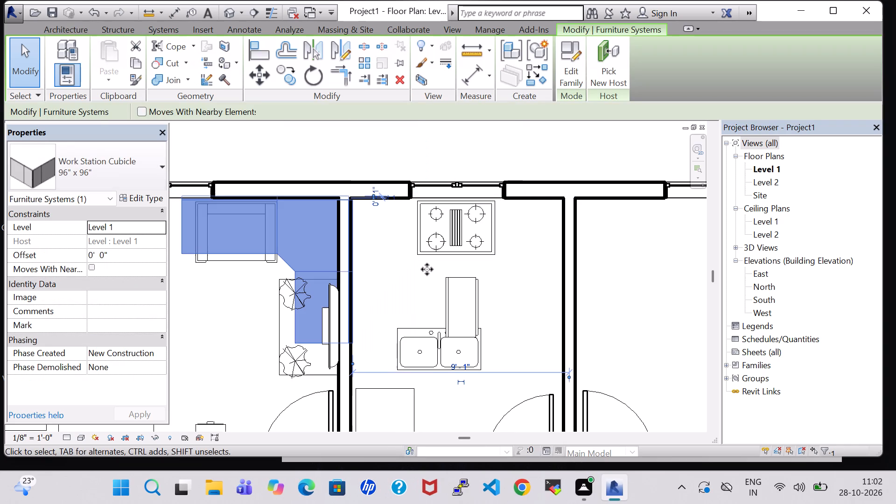
{"action": "key", "text": "Right"}
{"action": "key", "text": "Right"}
{"action": "key", "text": "Right"}
{"action": "key", "text": "Right"}
{"action": "key", "text": "Right"}
{"action": "key", "text": "Right"}
{"action": "key", "text": "Right"}
{"action": "key", "text": "Right"}
{"action": "key", "text": "Right"}
{"action": "key", "text": "Right"}
{"action": "key", "text": "Right"}
{"action": "key", "text": "Right"}
{"action": "key", "text": "Right"}
{"action": "key", "text": "Right"}
{"action": "key", "text": "Right"}
{"action": "key", "text": "Right"}
{"action": "key", "text": "Right"}
{"action": "key", "text": "Right"}
{"action": "key", "text": "Right"}
{"action": "key", "text": "Right"}
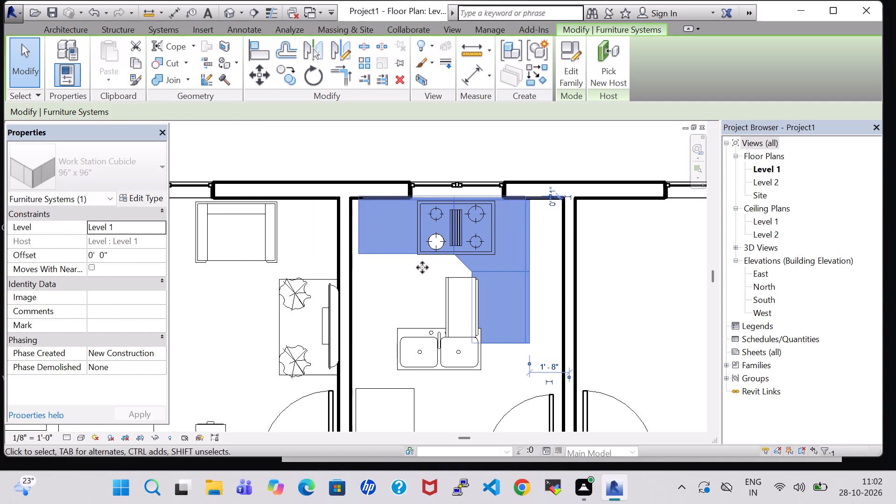
{"action": "key", "text": "Right"}
{"action": "key", "text": "Right"}
{"action": "key", "text": "Right"}
{"action": "key", "text": "Right"}
{"action": "key", "text": "Right"}
{"action": "key", "text": "Right"}
{"action": "key", "text": "Right"}
{"action": "key", "text": "Right"}
{"action": "key", "text": "Right"}
{"action": "key", "text": "Right"}
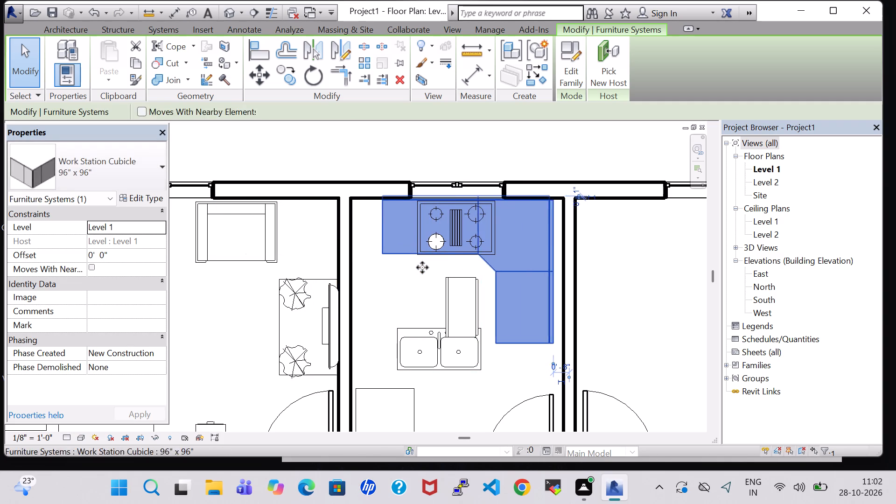
{"action": "key", "text": "Right"}
{"action": "key", "text": "Right"}
{"action": "key", "text": "Right"}
{"action": "key", "text": "Right"}
{"action": "key", "text": "Right"}
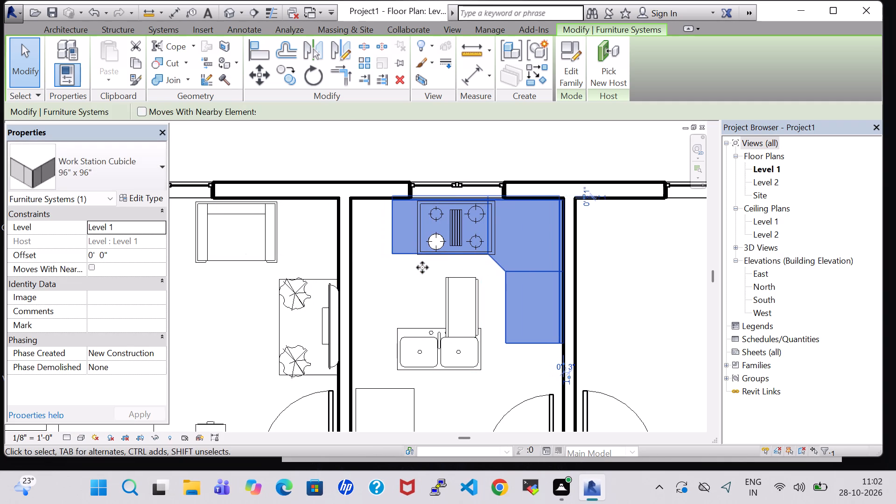
{"action": "key", "text": "Down"}
{"action": "key", "text": "Right"}
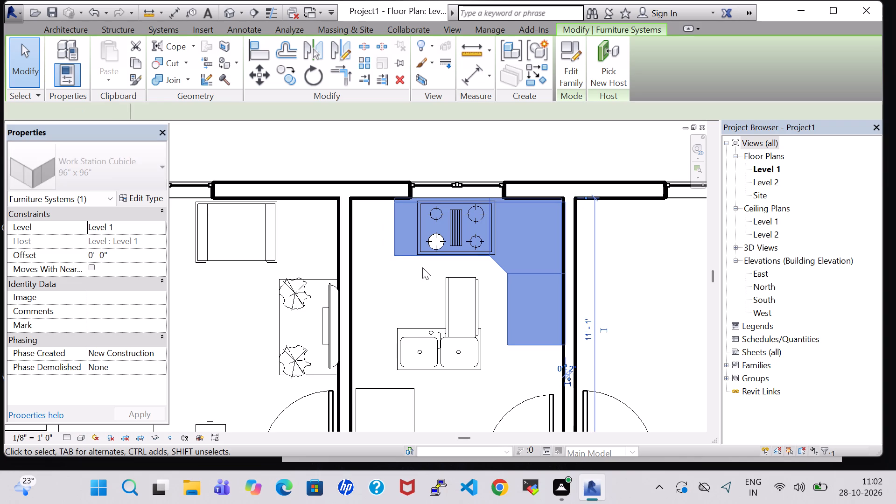
{"action": "key", "text": "Right"}
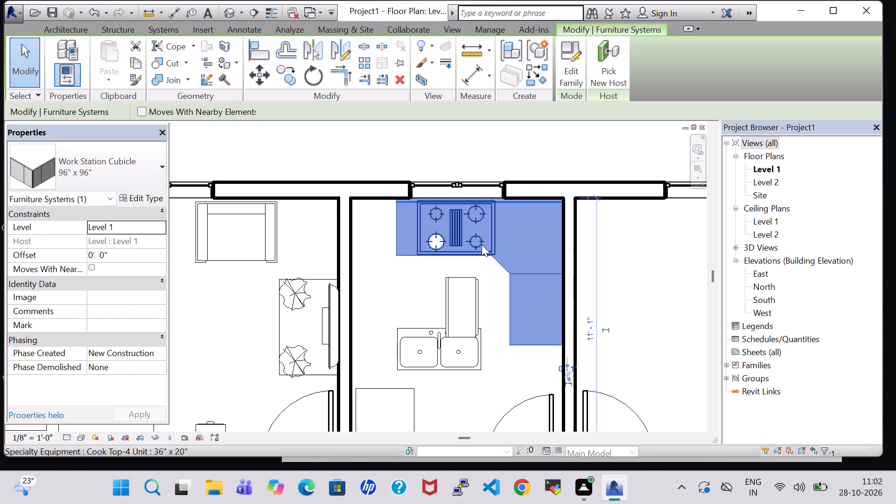
{"action": "left_click", "coordinate": [650, 251]}
Shift the microwave sideways onto the worktop leg along the side wall.
{"action": "left_click", "coordinate": [466, 277]}
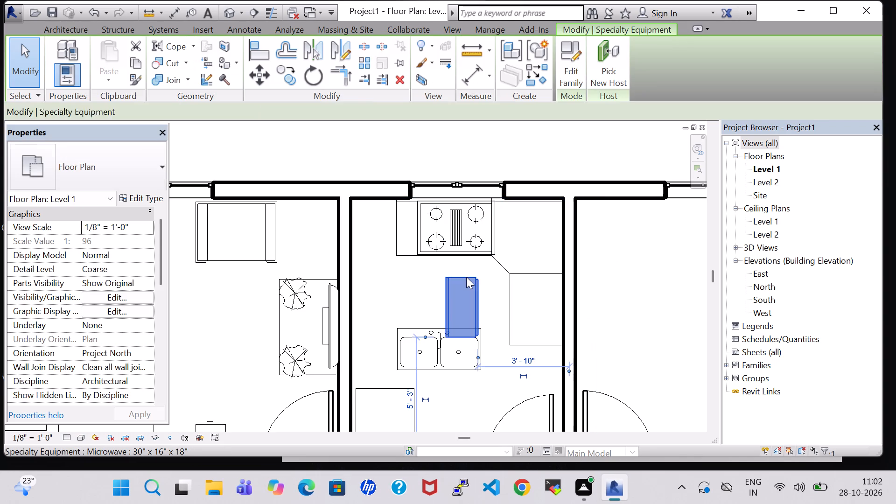
{"action": "key", "text": "Right"}
{"action": "key", "text": "Right"}
{"action": "key", "text": "Right"}
{"action": "key", "text": "Right"}
{"action": "key", "text": "Right"}
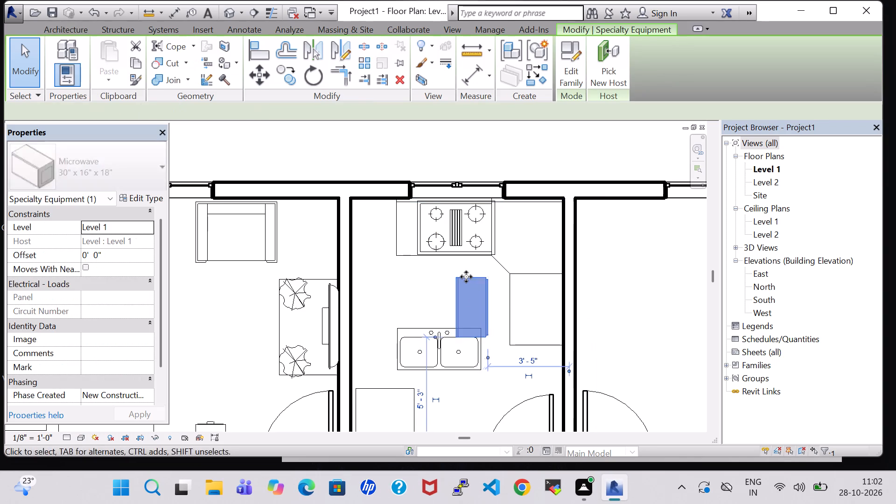
{"action": "key", "text": "Right"}
{"action": "key", "text": "Right"}
{"action": "key", "text": "Right"}
{"action": "key", "text": "Right"}
{"action": "key", "text": "Right"}
{"action": "key", "text": "Right"}
{"action": "key", "text": "Right"}
{"action": "key", "text": "Right"}
{"action": "key", "text": "Right"}
{"action": "key", "text": "Right"}
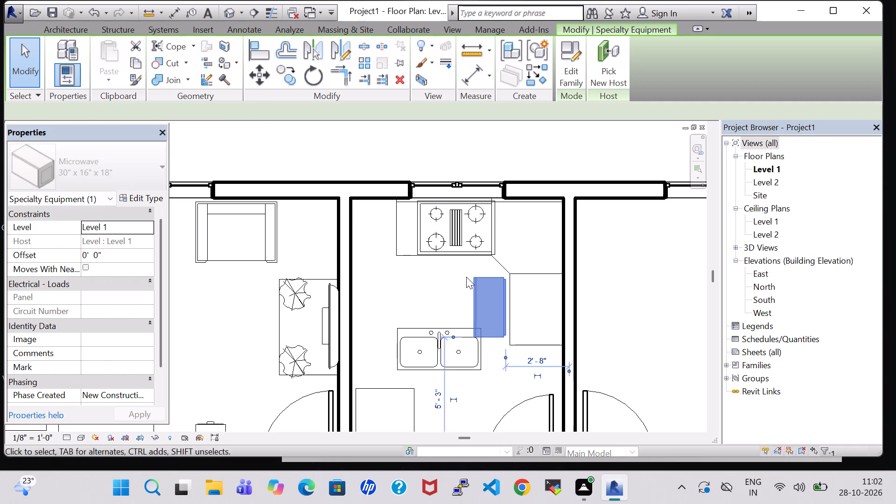
{"action": "key", "text": "Right"}
{"action": "key", "text": "Right"}
{"action": "key", "text": "Right"}
{"action": "key", "text": "Right"}
{"action": "key", "text": "Right"}
{"action": "key", "text": "Right"}
{"action": "key", "text": "Right"}
{"action": "key", "text": "Right"}
{"action": "key", "text": "Right"}
{"action": "key", "text": "Right"}
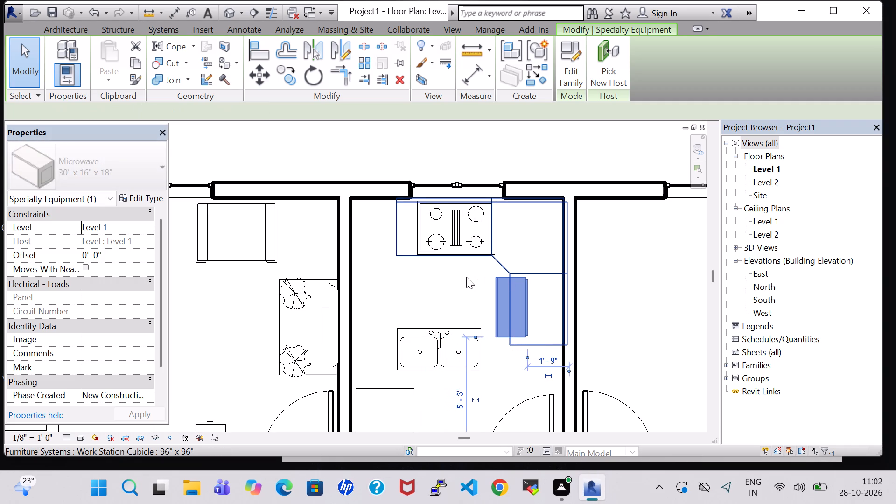
{"action": "key", "text": "Right"}
{"action": "key", "text": "Right"}
{"action": "key", "text": "Right"}
{"action": "key", "text": "Right"}
{"action": "key", "text": "Right"}
{"action": "key", "text": "Right"}
{"action": "key", "text": "Right"}
{"action": "key", "text": "Right"}
{"action": "key", "text": "Right"}
{"action": "key", "text": "Right"}
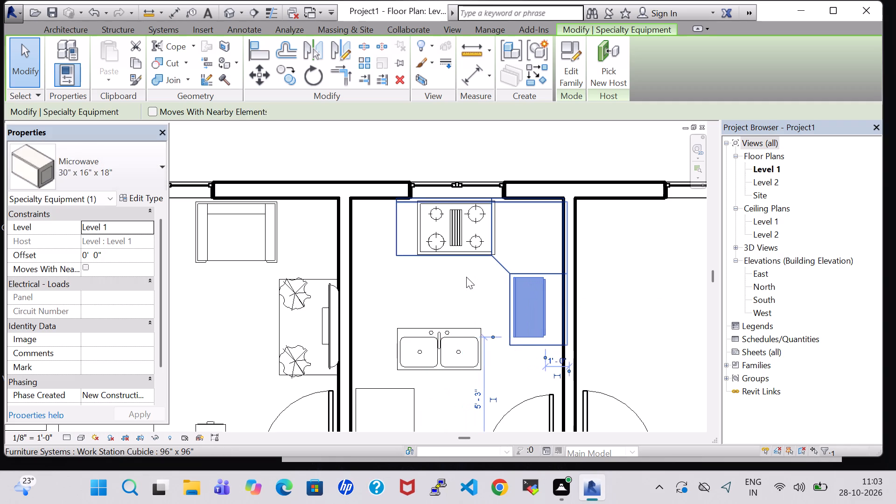
{"action": "key", "text": "Right"}
{"action": "key", "text": "Right"}
{"action": "key", "text": "Right"}
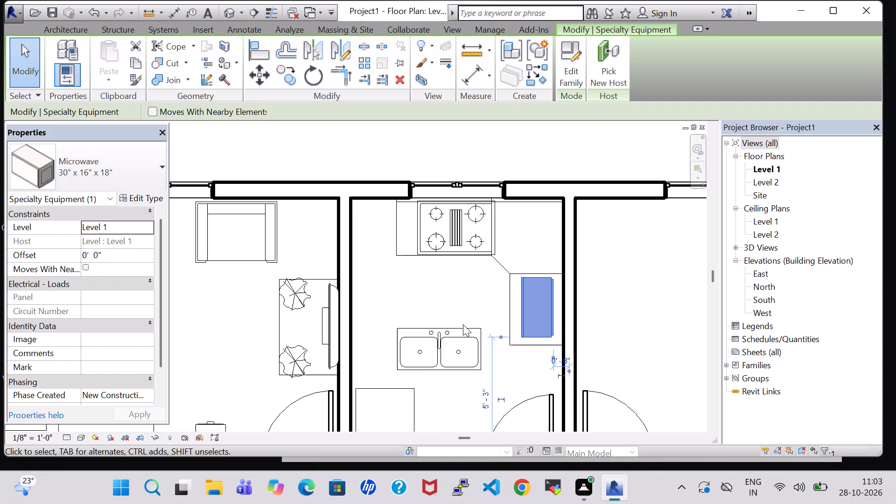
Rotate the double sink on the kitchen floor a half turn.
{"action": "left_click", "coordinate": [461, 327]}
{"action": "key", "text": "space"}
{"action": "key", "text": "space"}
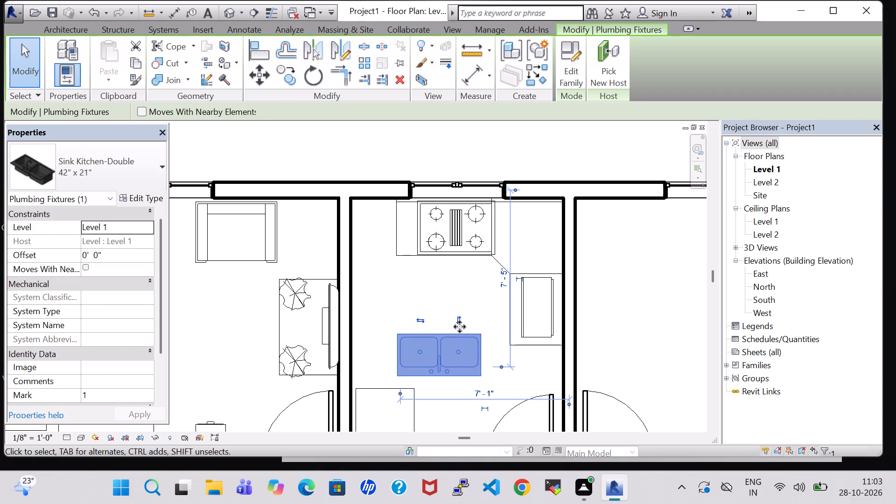
Place a similar 42" x 21" Sink Kitchen-Double, turned lengthwise, against the side wall opposite the microwave.
{"action": "right_click", "coordinate": [441, 348]}
{"action": "left_click", "coordinate": [501, 128]}
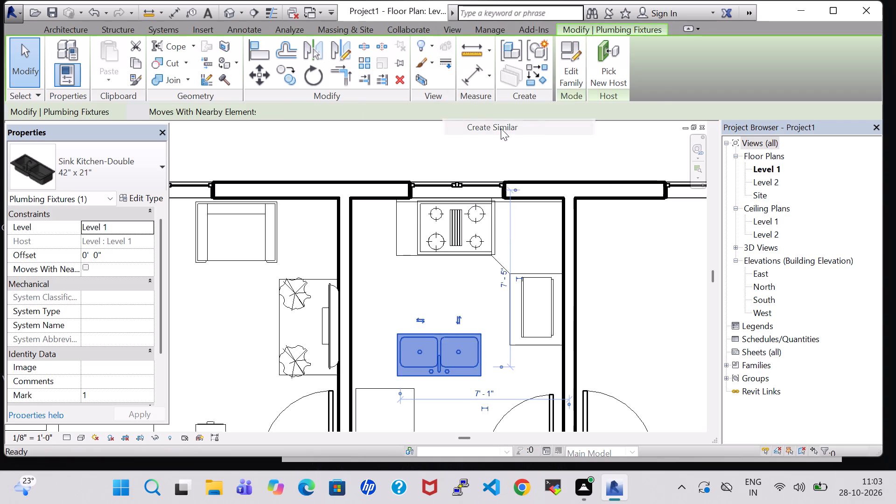
{"action": "key", "text": "space"}
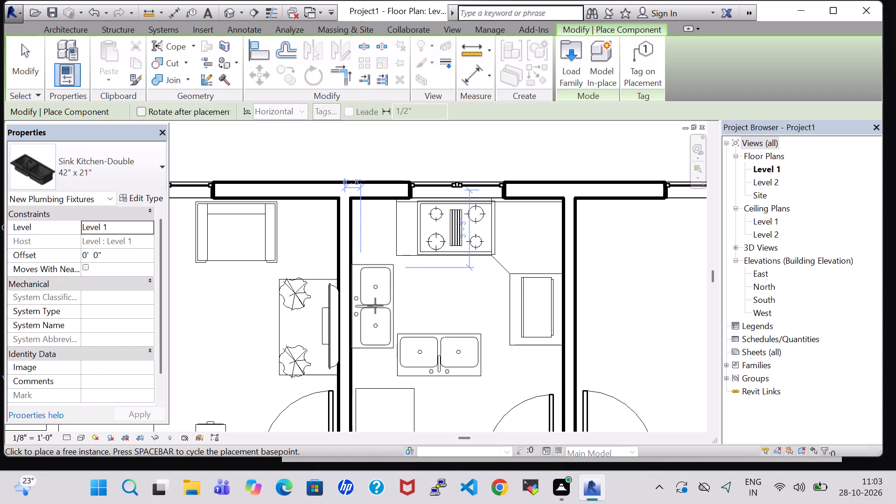
{"action": "left_click", "coordinate": [375, 306]}
{"action": "key", "text": "Escape"}
{"action": "key", "text": "Escape"}
Delete the original double sink from the open kitchen floor.
{"action": "left_click", "coordinate": [444, 341]}
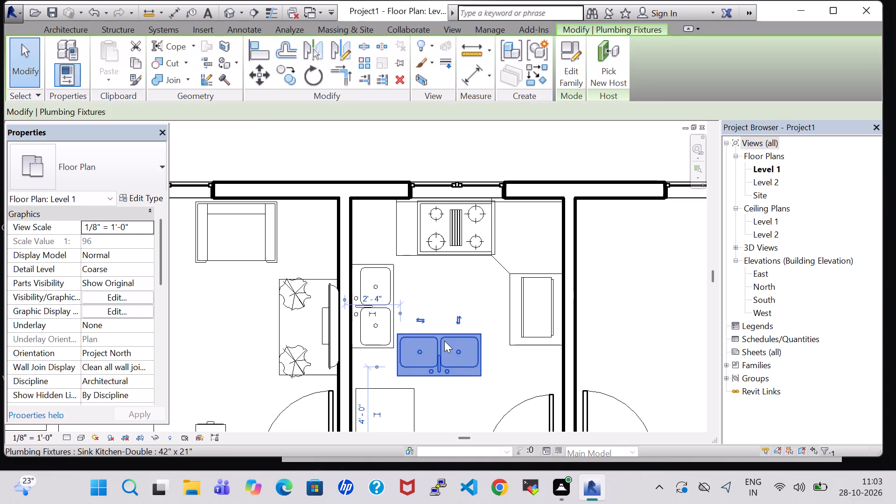
{"action": "key", "text": "Delete"}
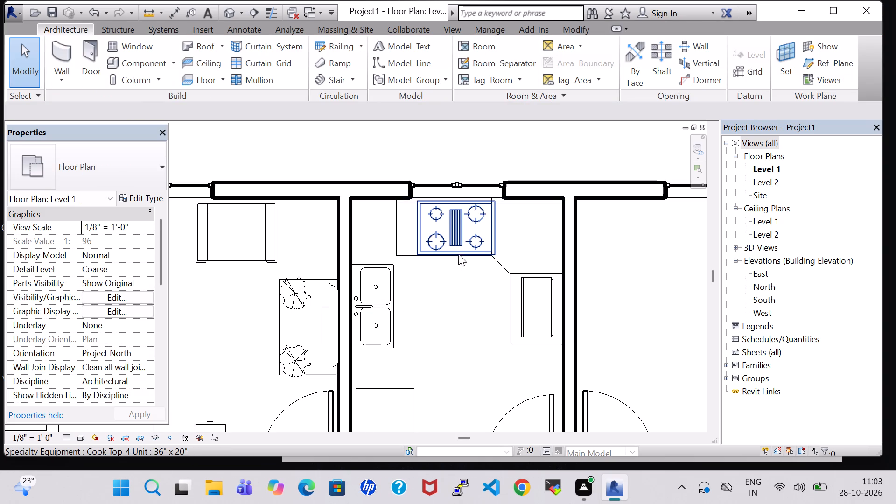
Rotate the 36" x 20" Cook Top-4 Unit a half turn in place on the worktop under the window.
{"action": "left_click", "coordinate": [455, 237]}
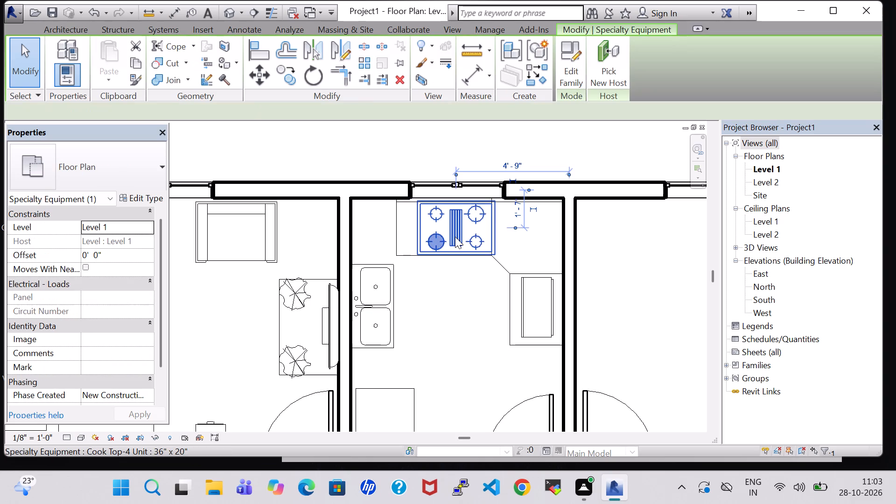
{"action": "key", "text": "space"}
{"action": "key", "text": "space"}
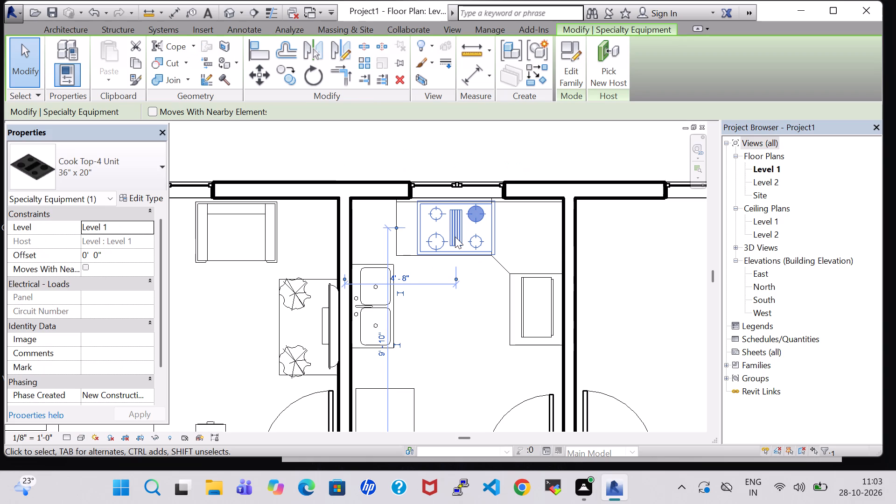
Move the 36" x 20" Cook Top-4 Unit off the window worktop onto the open kitchen floor and rotate it a quarter turn.
{"action": "key", "text": "Down"}
{"action": "key", "text": "Down"}
{"action": "key", "text": "Down"}
{"action": "key", "text": "Down"}
{"action": "key", "text": "Down"}
{"action": "key", "text": "Down"}
{"action": "key", "text": "Down"}
{"action": "key", "text": "Down"}
{"action": "key", "text": "Down"}
{"action": "key", "text": "Down"}
{"action": "key", "text": "Down"}
{"action": "key", "text": "Down"}
{"action": "key", "text": "Down"}
{"action": "key", "text": "Down"}
{"action": "key", "text": "Down"}
{"action": "key", "text": "Down"}
{"action": "key", "text": "Down"}
{"action": "key", "text": "Down"}
{"action": "key", "text": "Down"}
{"action": "key", "text": "Down"}
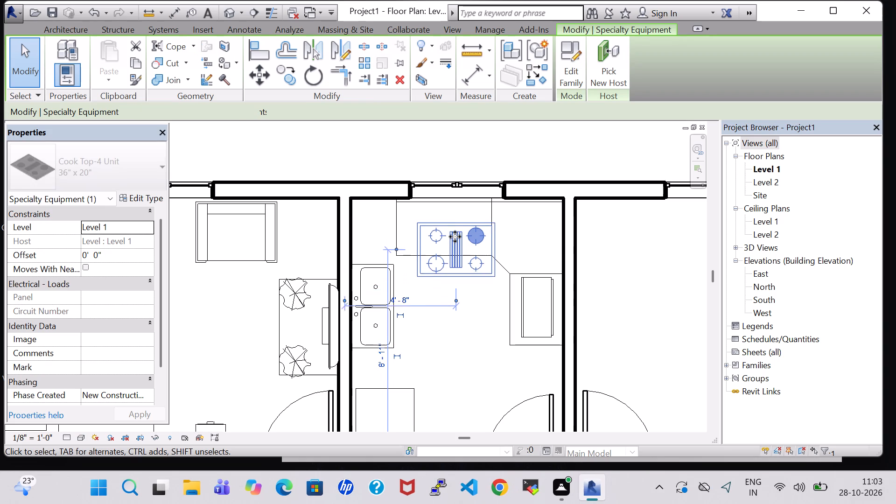
{"action": "key", "text": "Down"}
{"action": "key", "text": "Down"}
{"action": "key", "text": "Down"}
{"action": "key", "text": "Down"}
{"action": "key", "text": "Down"}
{"action": "key", "text": "Down"}
{"action": "key", "text": "Down"}
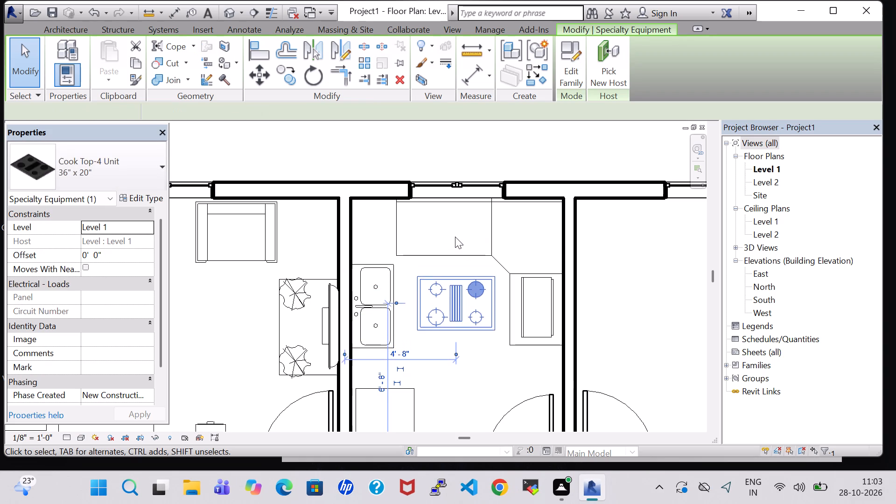
{"action": "key", "text": "space"}
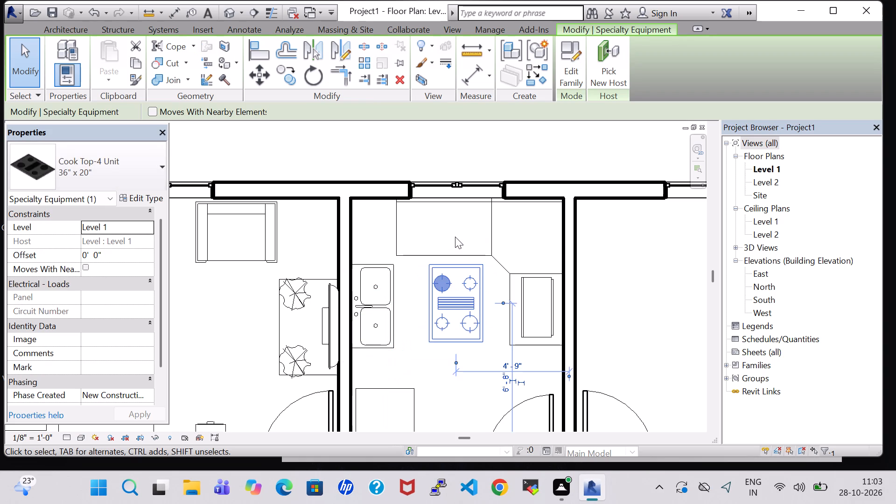
Rotate the 30" x 16" x 18" Microwave parallel to the window wall and move it up to the worktop's corner.
{"action": "left_click", "coordinate": [540, 287]}
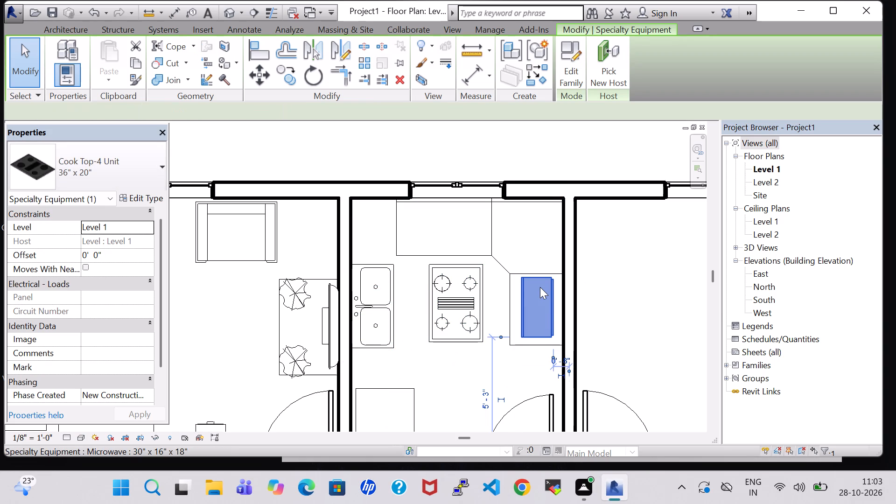
{"action": "key", "text": "space"}
{"action": "key", "text": "Up"}
{"action": "key", "text": "Up"}
{"action": "key", "text": "Up"}
{"action": "key", "text": "Up"}
{"action": "key", "text": "space"}
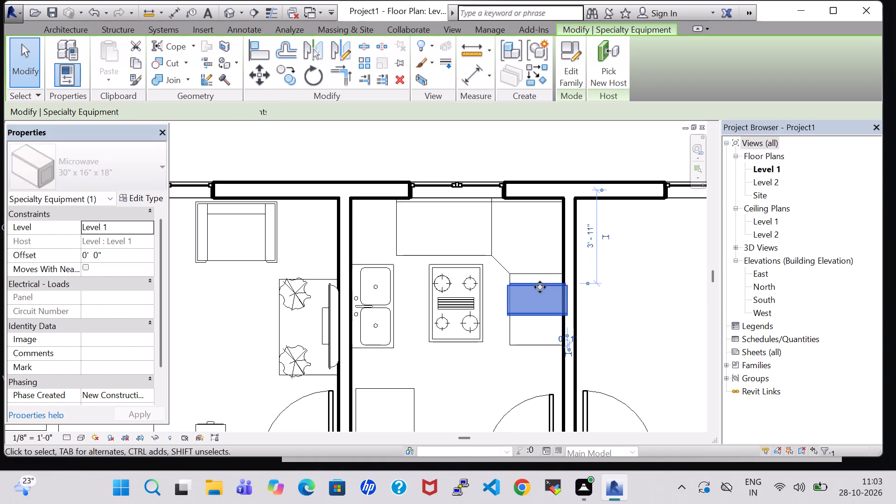
{"action": "key", "text": "space"}
{"action": "key", "text": "Up"}
{"action": "key", "text": "Up"}
{"action": "key", "text": "Up"}
{"action": "key", "text": "Up"}
{"action": "key", "text": "Up"}
{"action": "key", "text": "Up"}
{"action": "key", "text": "Up"}
{"action": "key", "text": "Up"}
{"action": "key", "text": "Up"}
{"action": "key", "text": "Up"}
{"action": "key", "text": "Up"}
{"action": "key", "text": "Up"}
{"action": "key", "text": "Up"}
{"action": "key", "text": "Up"}
{"action": "key", "text": "Up"}
{"action": "key", "text": "Up"}
{"action": "key", "text": "Up"}
{"action": "key", "text": "Up"}
{"action": "key", "text": "Up"}
{"action": "key", "text": "Up"}
{"action": "key", "text": "Up"}
{"action": "key", "text": "Up"}
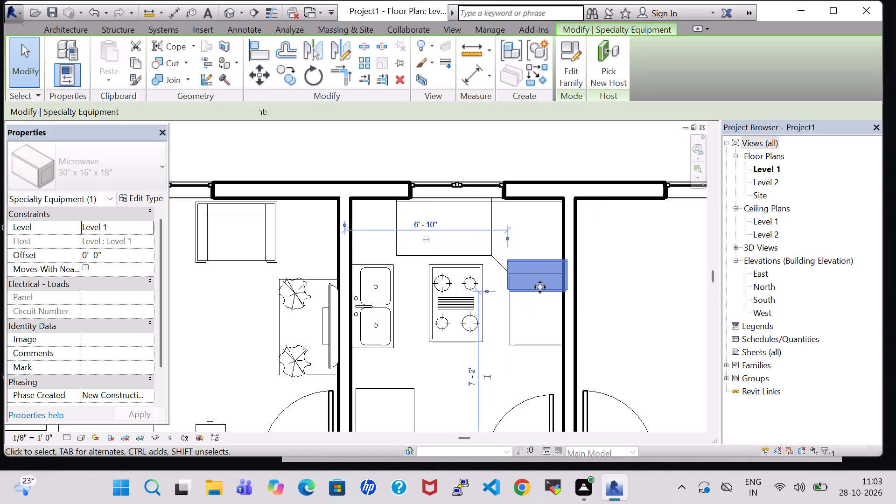
{"action": "key", "text": "Up"}
{"action": "key", "text": "Up"}
{"action": "key", "text": "Up"}
{"action": "key", "text": "Up"}
{"action": "key", "text": "Up"}
{"action": "key", "text": "Up"}
{"action": "key", "text": "space"}
{"action": "key", "text": "space"}
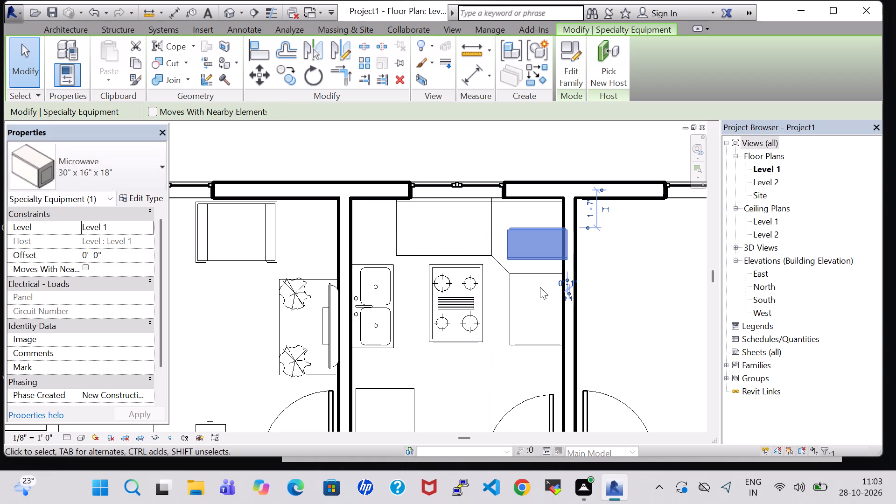
Move the microwave along the worktop towards the window, about 2' 8" from the side wall.
{"action": "key", "text": "Left"}
{"action": "key", "text": "Left"}
{"action": "key", "text": "Left"}
{"action": "key", "text": "Left"}
{"action": "key", "text": "Left"}
{"action": "key", "text": "Left"}
{"action": "key", "text": "Left"}
{"action": "key", "text": "Left"}
{"action": "key", "text": "Left"}
{"action": "key", "text": "Left"}
{"action": "key", "text": "Left"}
{"action": "key", "text": "Left"}
{"action": "key", "text": "Left"}
{"action": "key", "text": "Left"}
{"action": "key", "text": "Left"}
{"action": "key", "text": "Left"}
{"action": "key", "text": "Left"}
{"action": "key", "text": "Left"}
{"action": "key", "text": "Left"}
{"action": "key", "text": "Left"}
{"action": "key", "text": "Left"}
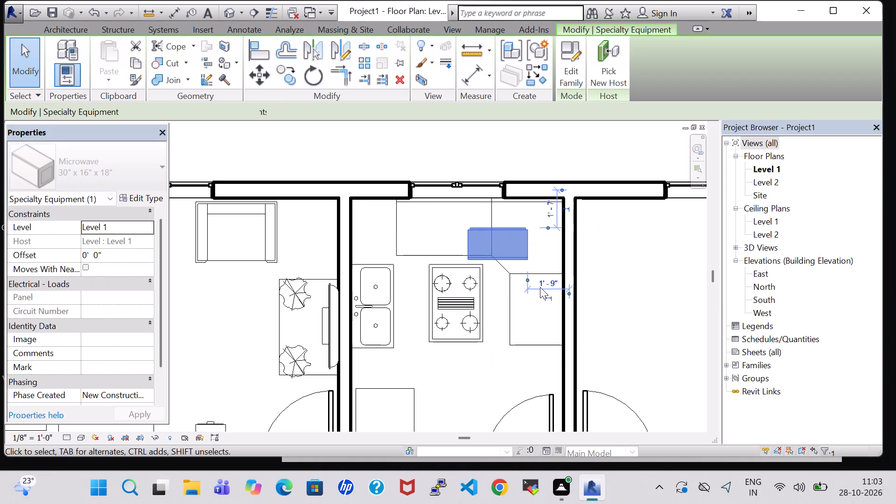
{"action": "key", "text": "Up"}
{"action": "key", "text": "Up"}
{"action": "key", "text": "Up"}
{"action": "key", "text": "Up"}
{"action": "key", "text": "Up"}
{"action": "key", "text": "Up"}
{"action": "key", "text": "Up"}
{"action": "key", "text": "Left"}
{"action": "key", "text": "Left"}
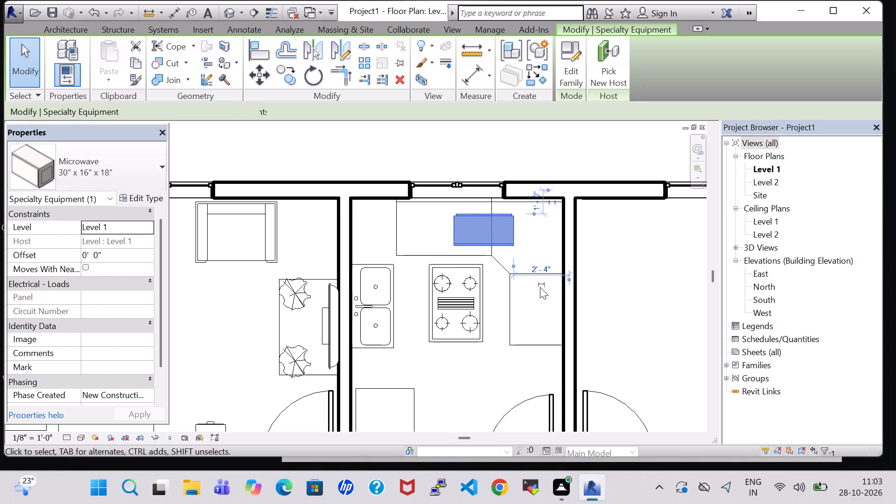
{"action": "key", "text": "Left"}
{"action": "key", "text": "Left"}
{"action": "key", "text": "Left"}
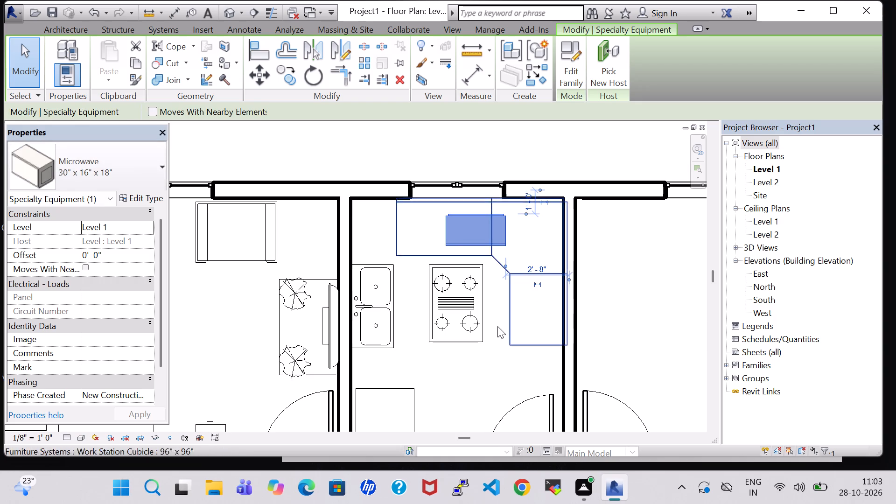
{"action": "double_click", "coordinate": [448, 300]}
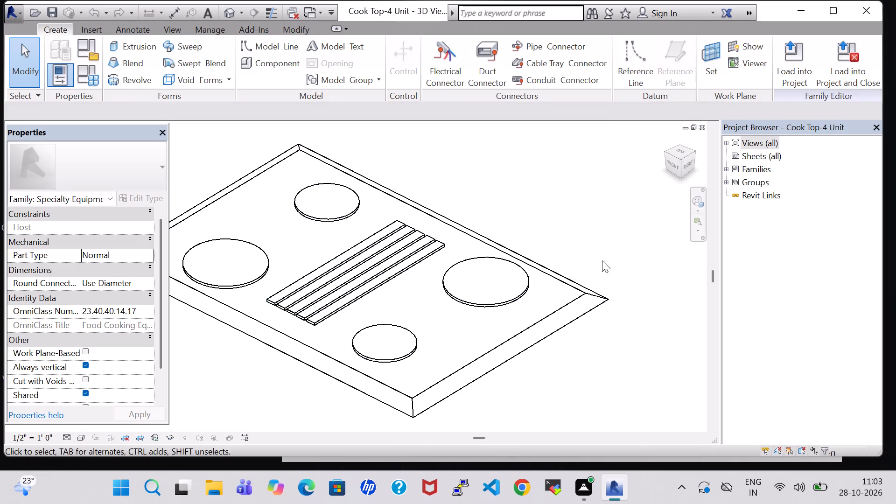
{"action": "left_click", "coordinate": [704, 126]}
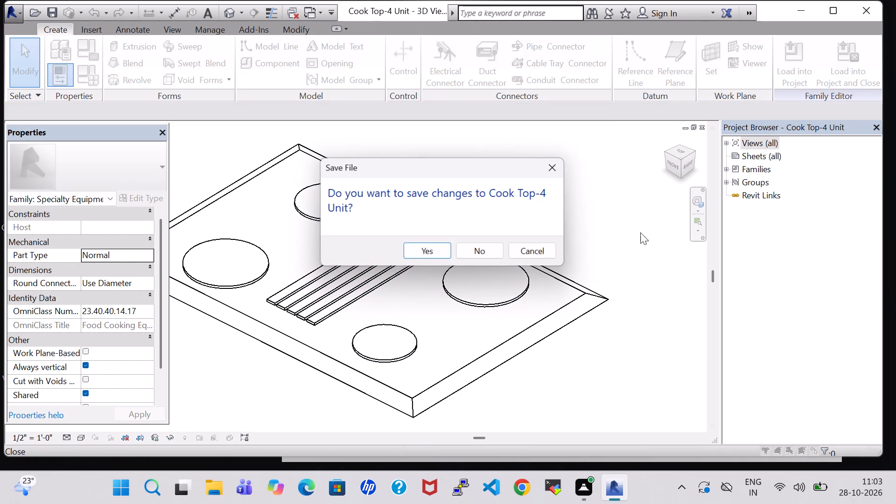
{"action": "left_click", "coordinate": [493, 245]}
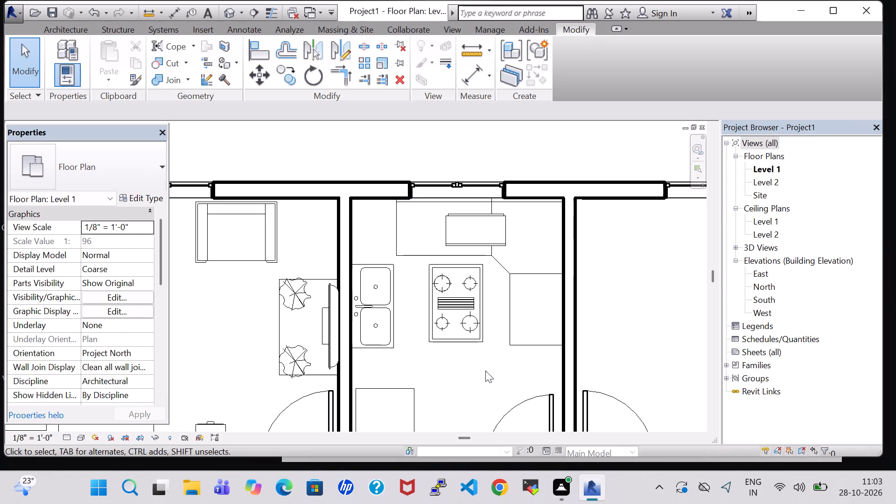
Move the Cook Top-4 Unit from the open floor onto the worktop's side leg, centred about 1' 5" from the side wall.
{"action": "left_click", "coordinate": [485, 371]}
{"action": "left_click", "coordinate": [476, 339]}
{"action": "key", "text": "Right"}
{"action": "key", "text": "Right"}
{"action": "key", "text": "Right"}
{"action": "key", "text": "Right"}
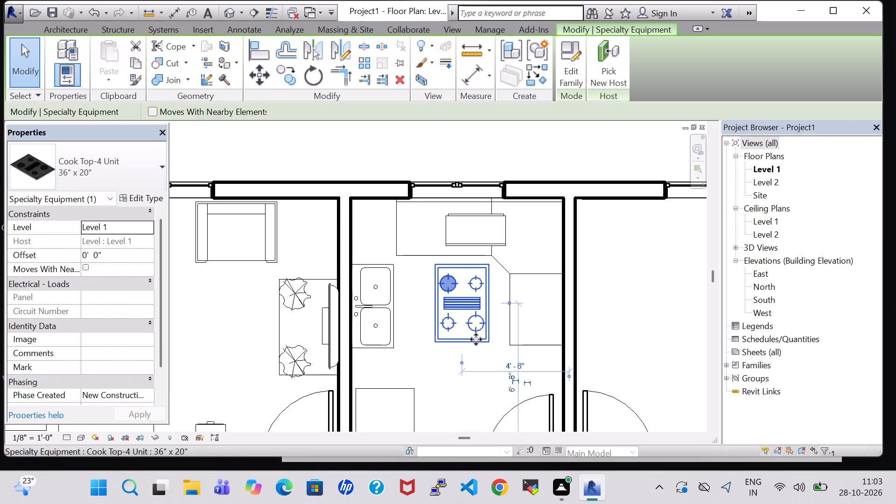
{"action": "key", "text": "Right"}
{"action": "key", "text": "Right"}
{"action": "key", "text": "Right"}
{"action": "key", "text": "Right"}
{"action": "key", "text": "Right"}
{"action": "key", "text": "Right"}
{"action": "key", "text": "Right"}
{"action": "key", "text": "Right"}
{"action": "key", "text": "Right"}
{"action": "key", "text": "Right"}
{"action": "key", "text": "Right"}
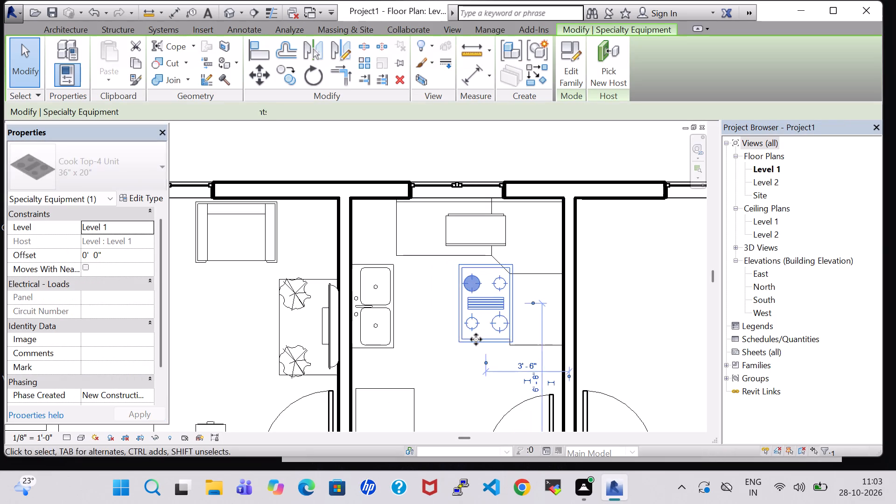
{"action": "key", "text": "Right"}
{"action": "key", "text": "Right"}
{"action": "key", "text": "Right"}
{"action": "key", "text": "Right"}
{"action": "key", "text": "Right"}
{"action": "key", "text": "Right"}
{"action": "key", "text": "Right"}
{"action": "key", "text": "Right"}
{"action": "key", "text": "Right"}
{"action": "key", "text": "Right"}
{"action": "key", "text": "Right"}
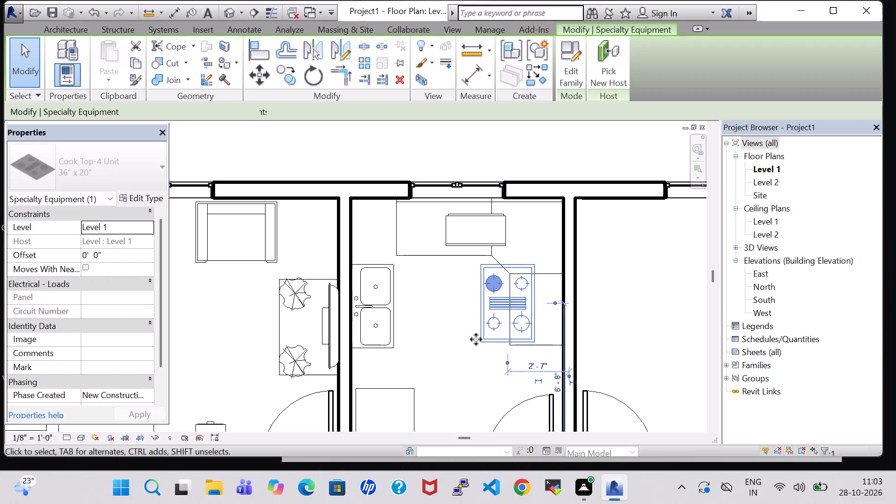
{"action": "key", "text": "Right"}
{"action": "key", "text": "Right"}
{"action": "key", "text": "Right"}
{"action": "key", "text": "Right"}
{"action": "key", "text": "Right"}
{"action": "key", "text": "Right"}
{"action": "key", "text": "Right"}
{"action": "key", "text": "Right"}
{"action": "key", "text": "Right"}
{"action": "key", "text": "Right"}
{"action": "key", "text": "Right"}
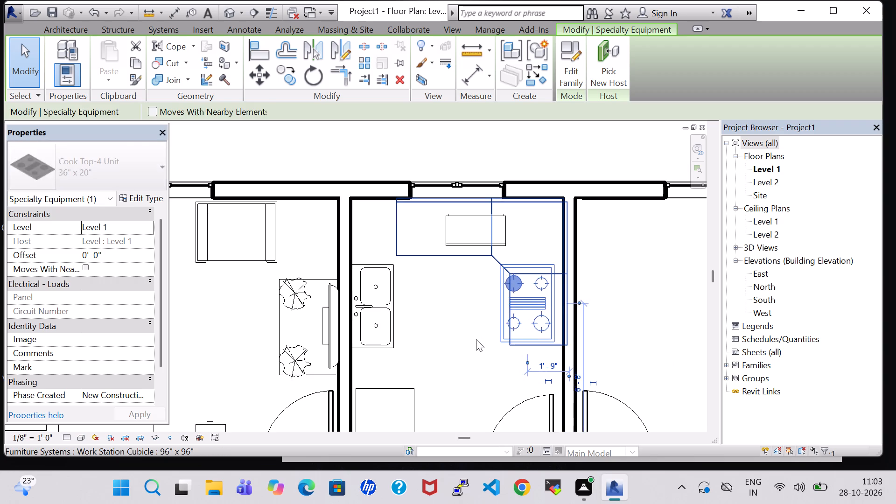
{"action": "key", "text": "Right"}
{"action": "key", "text": "Right"}
{"action": "key", "text": "Right"}
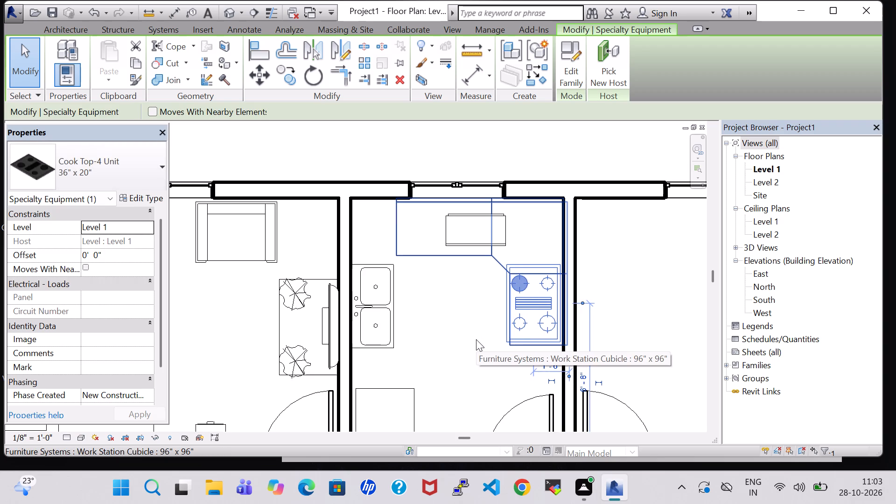
{"action": "key", "text": "Right"}
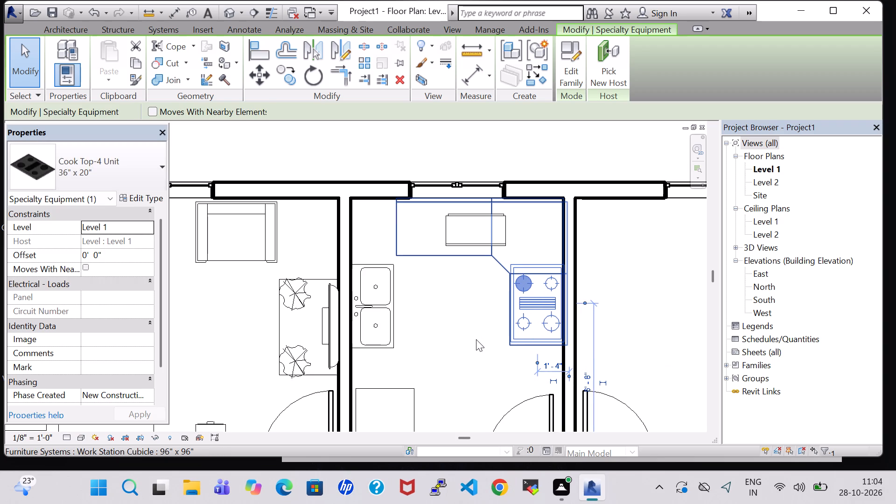
{"action": "key", "text": "Left"}
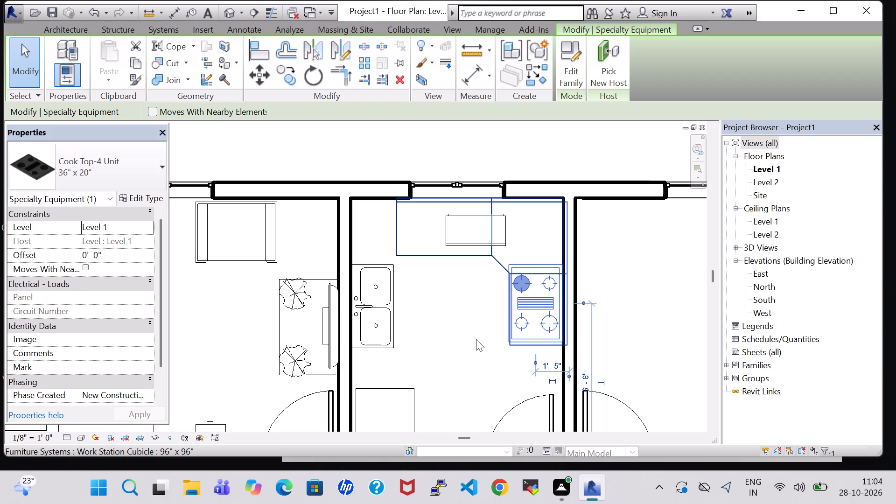
{"action": "left_click", "coordinate": [472, 279]}
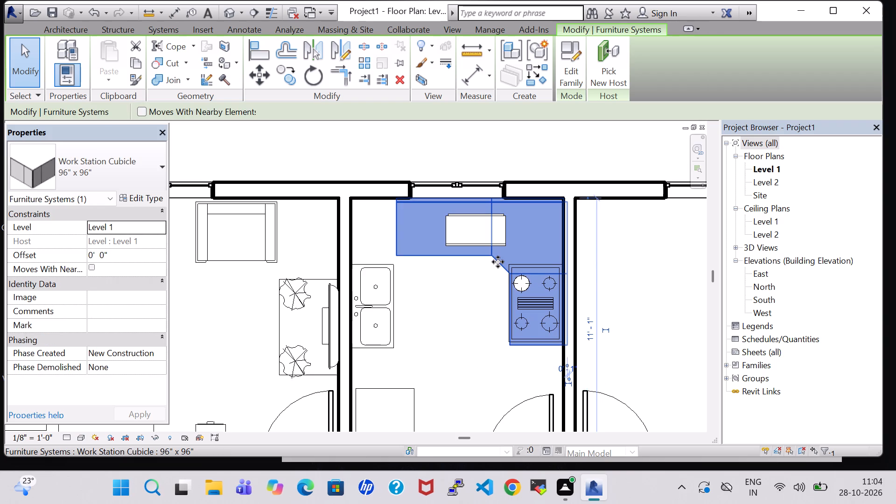
Set Desktop1 Width and Desktop2 Width of the Work Station Cubicle 96" x 96" type to 2' 4".
{"action": "left_click", "coordinate": [498, 264]}
{"action": "left_click", "coordinate": [133, 199]}
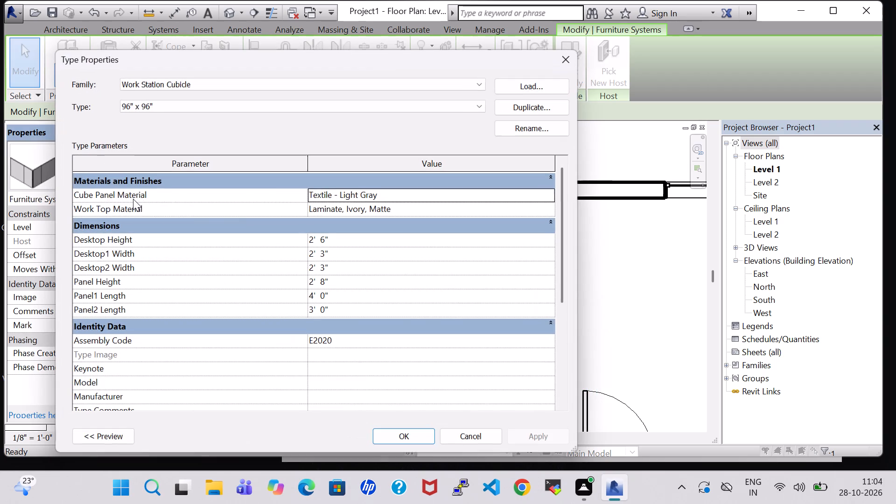
{"action": "left_click", "coordinate": [326, 258]}
{"action": "key", "text": "BackSpace"}
{"action": "key", "text": "4"}
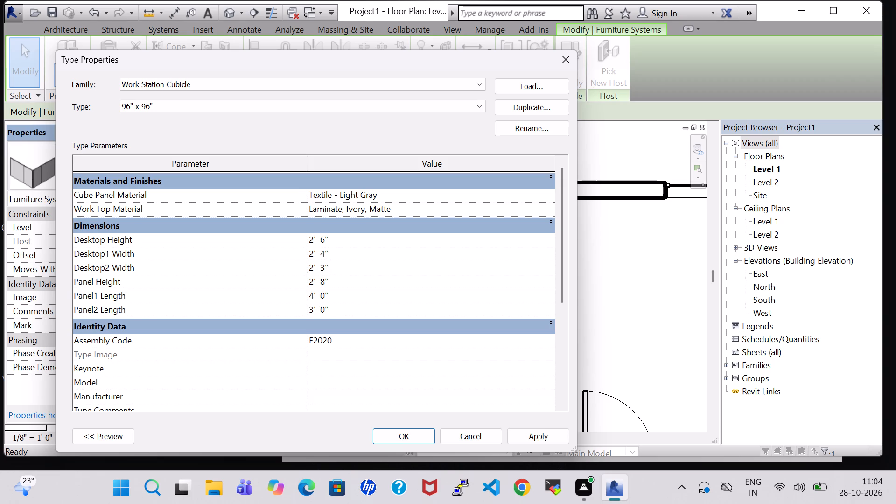
{"action": "double_click", "coordinate": [324, 268]}
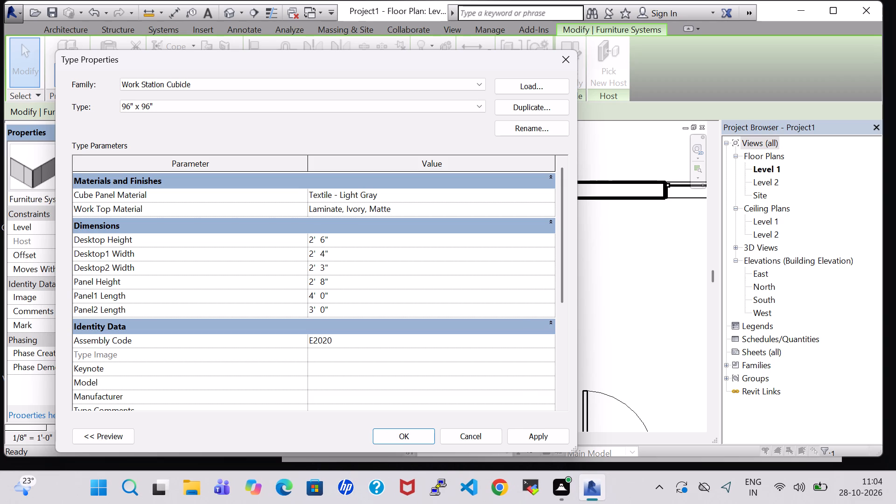
{"action": "key", "text": "BackSpace"}
{"action": "key", "text": "4"}
{"action": "left_click", "coordinate": [397, 437]}
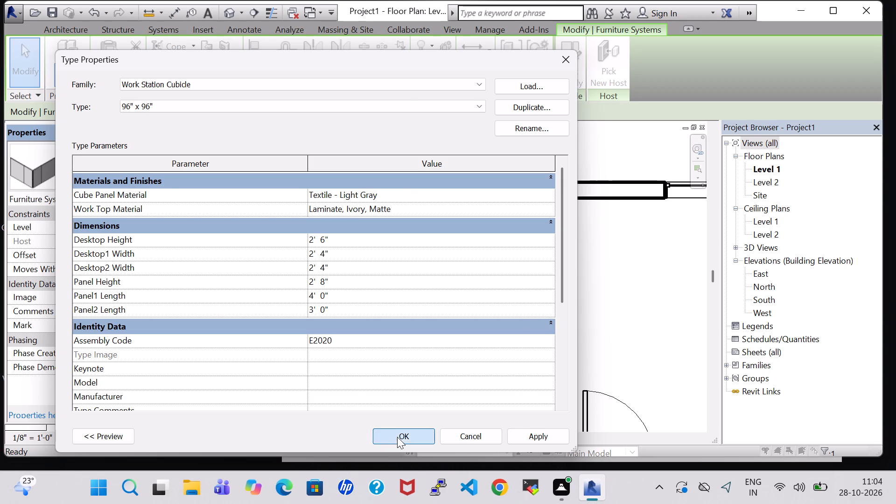
{"action": "left_click", "coordinate": [446, 343]}
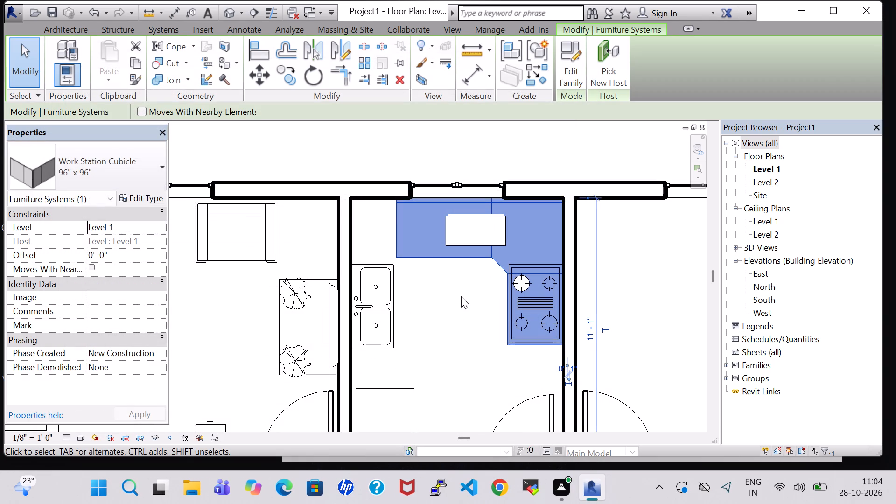
{"action": "left_click", "coordinate": [461, 296]}
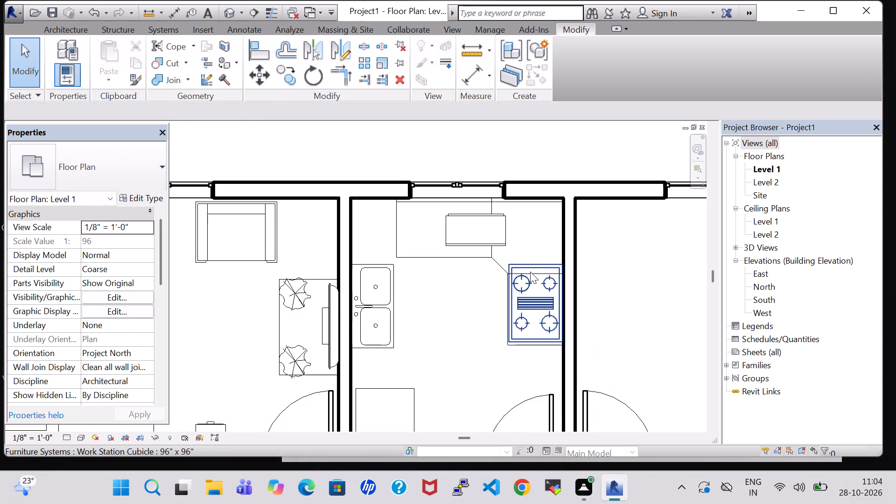
Move the microwave along the worktop, away from the cook top, until it is about 3' 11" from the side wall.
{"action": "left_click", "coordinate": [531, 265]}
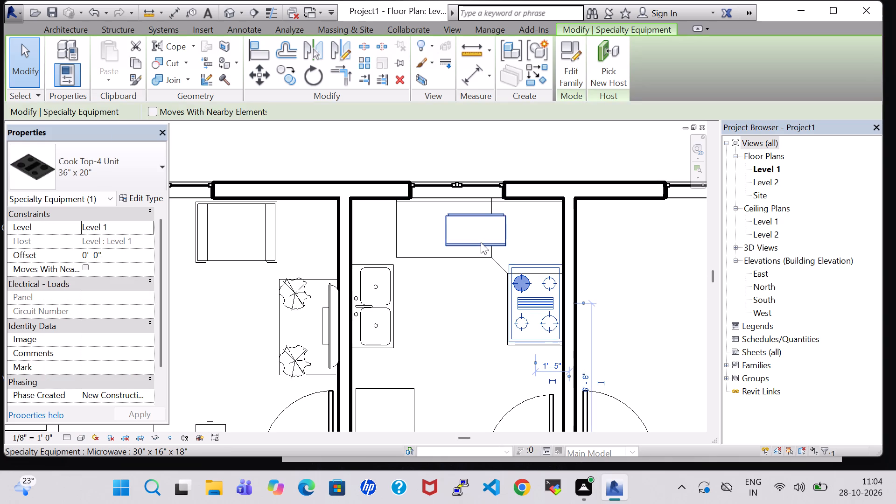
{"action": "left_click", "coordinate": [479, 241]}
{"action": "key", "text": "Left"}
{"action": "key", "text": "Left"}
{"action": "key", "text": "Left"}
{"action": "key", "text": "Left"}
{"action": "key", "text": "Left"}
{"action": "key", "text": "Left"}
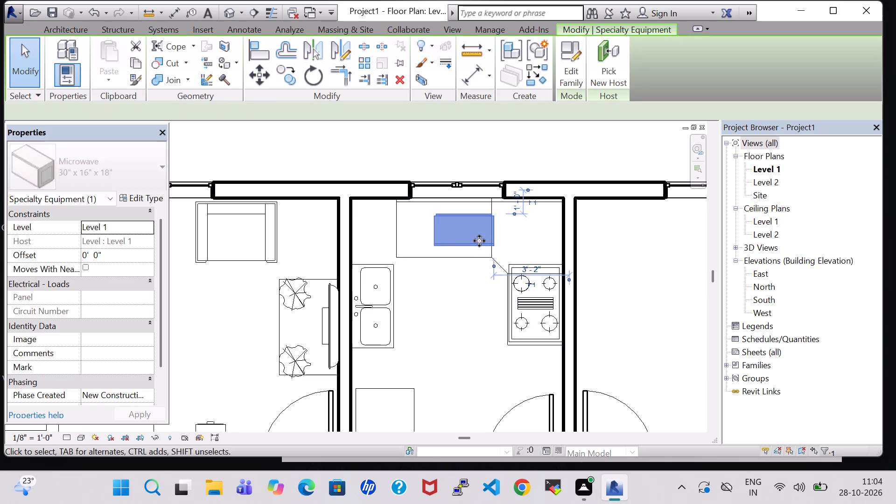
{"action": "key", "text": "Left"}
{"action": "key", "text": "Left"}
{"action": "key", "text": "Left"}
{"action": "key", "text": "Left"}
{"action": "key", "text": "Left"}
{"action": "key", "text": "Left"}
{"action": "key", "text": "Left"}
{"action": "key", "text": "Left"}
{"action": "key", "text": "Left"}
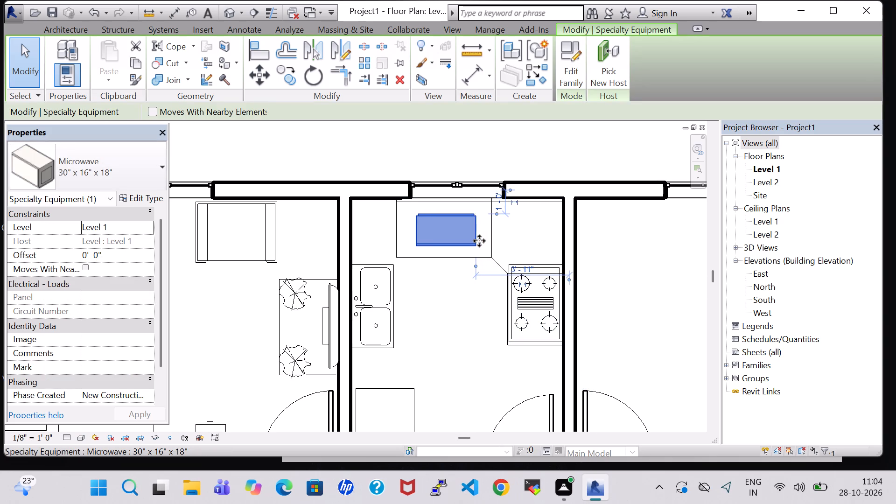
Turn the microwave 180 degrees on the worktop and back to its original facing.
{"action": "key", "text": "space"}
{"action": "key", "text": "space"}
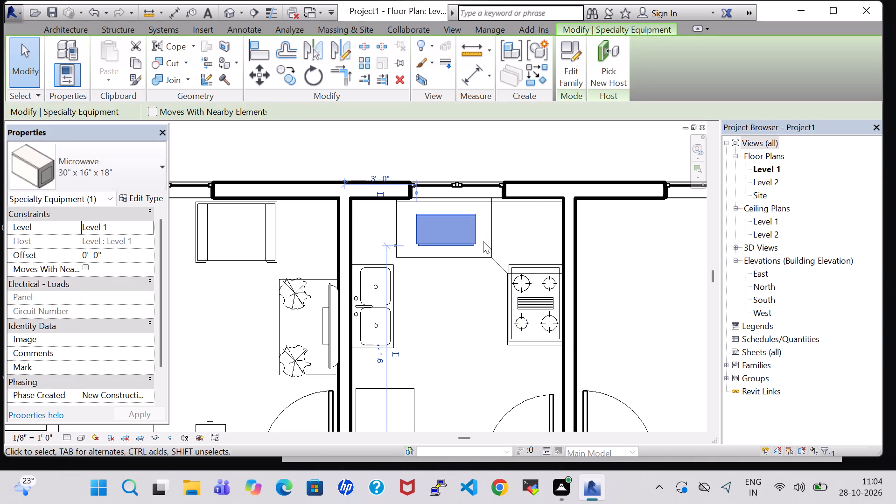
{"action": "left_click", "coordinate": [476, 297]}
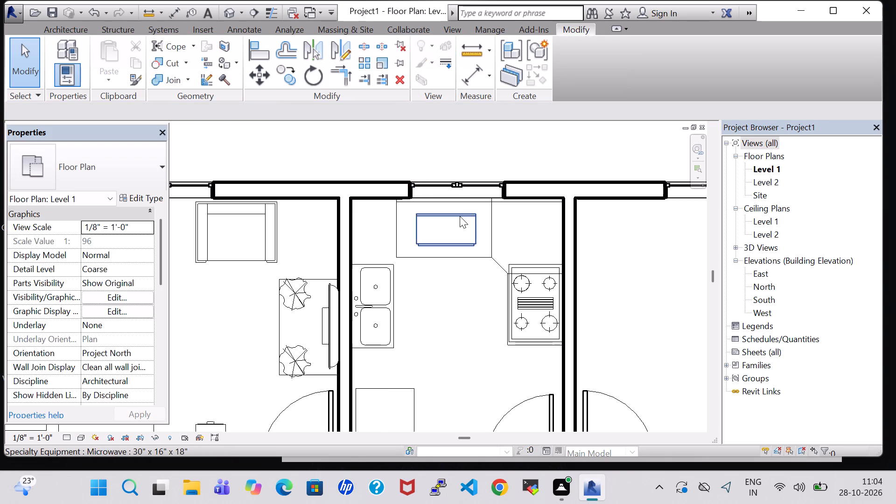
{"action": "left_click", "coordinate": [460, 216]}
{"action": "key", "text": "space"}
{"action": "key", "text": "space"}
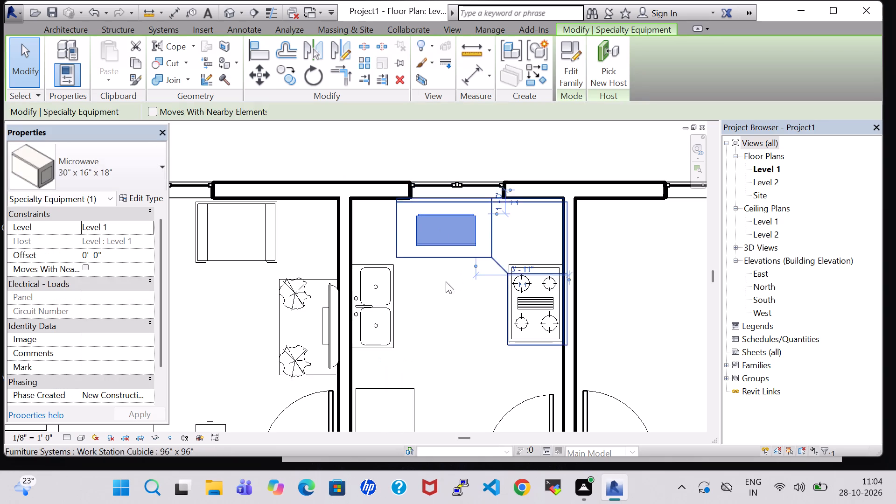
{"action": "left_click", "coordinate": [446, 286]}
In the 3D view, set the material of the kitchen's 30" x 32" RH Refrigerator type to Copper.
{"action": "left_click", "coordinate": [229, 15]}
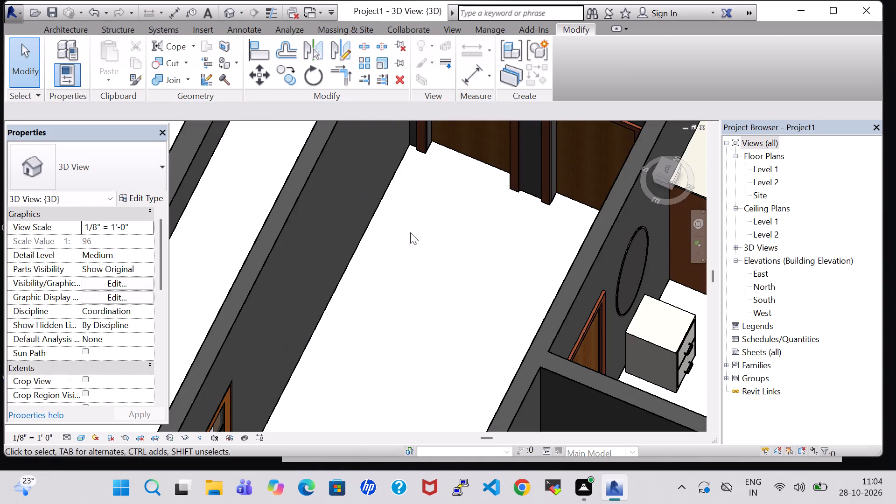
{"action": "middle_click_drag", "start_coordinate": [539, 237], "coordinate": [509, 236]}
{"action": "scroll", "coordinate": [484, 224], "scroll_direction": "down", "scroll_amount": 4}
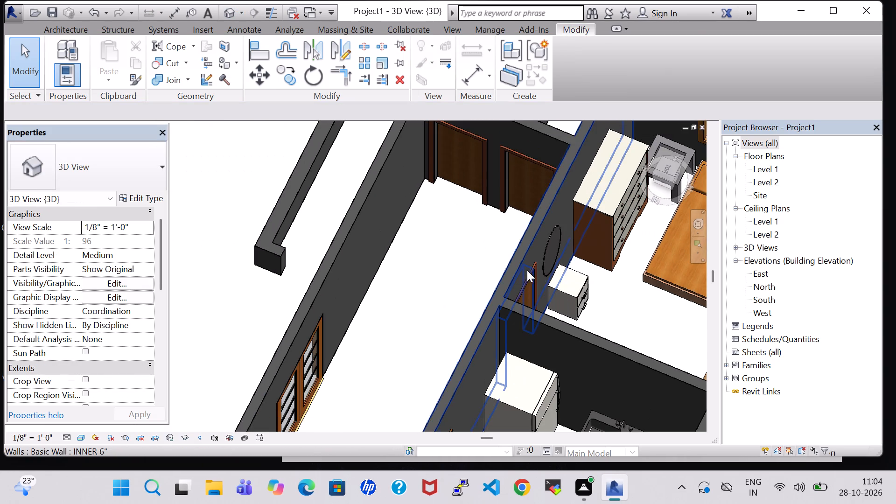
{"action": "middle_click_drag", "start_coordinate": [527, 270], "coordinate": [513, 122]}
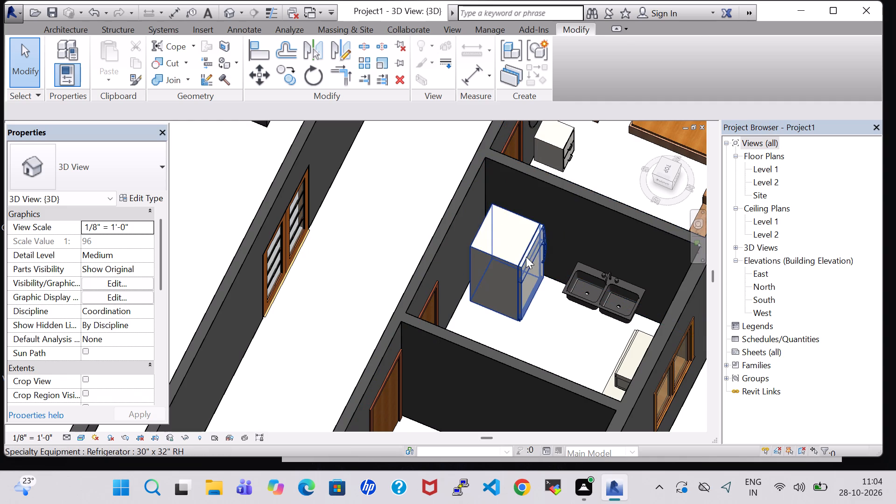
{"action": "left_click", "coordinate": [526, 257]}
{"action": "right_click", "coordinate": [526, 257]}
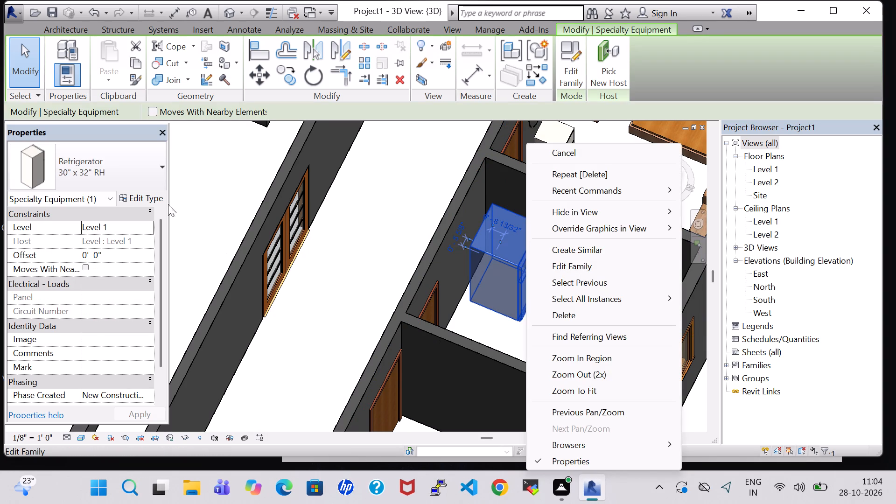
{"action": "left_click", "coordinate": [147, 200]}
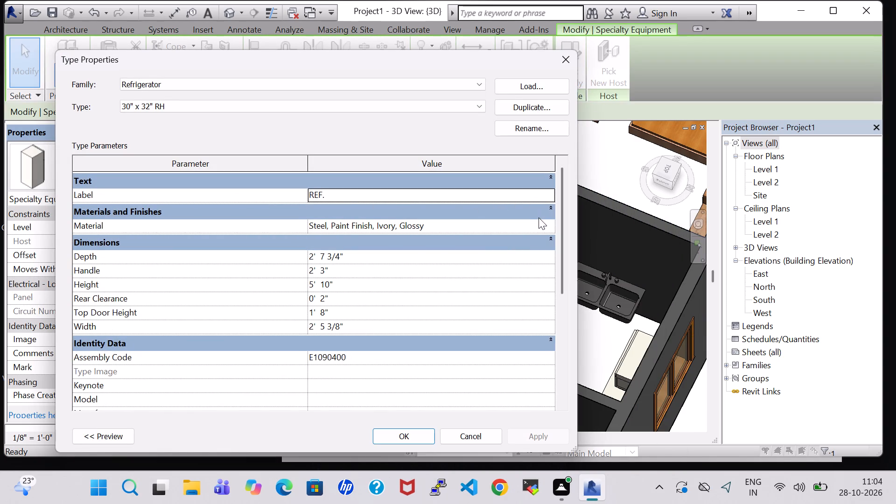
{"action": "left_click", "coordinate": [551, 221]}
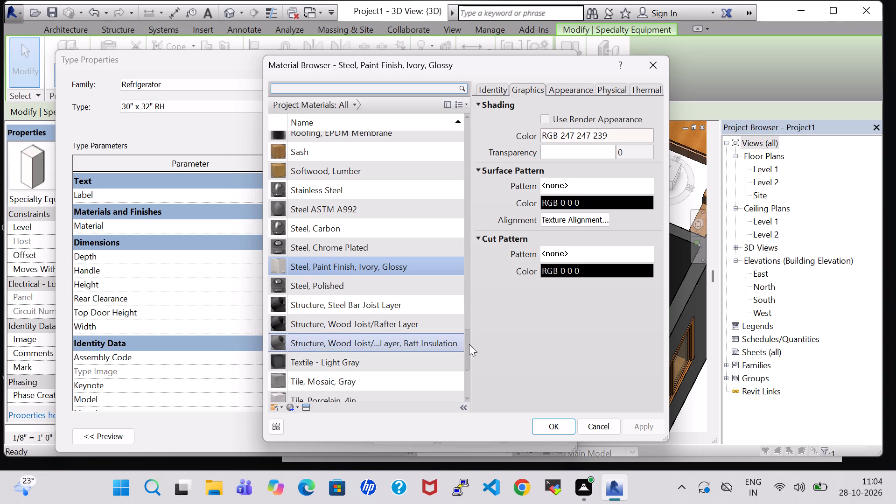
{"action": "left_click_drag", "start_coordinate": [469, 344], "coordinate": [482, 195]}
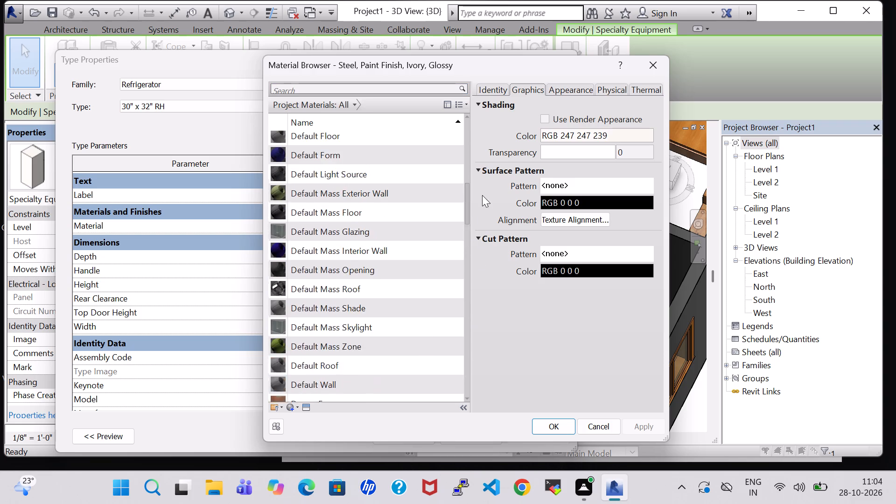
{"action": "left_click_drag", "start_coordinate": [482, 195], "coordinate": [480, 175]}
{"action": "left_click", "coordinate": [343, 223]}
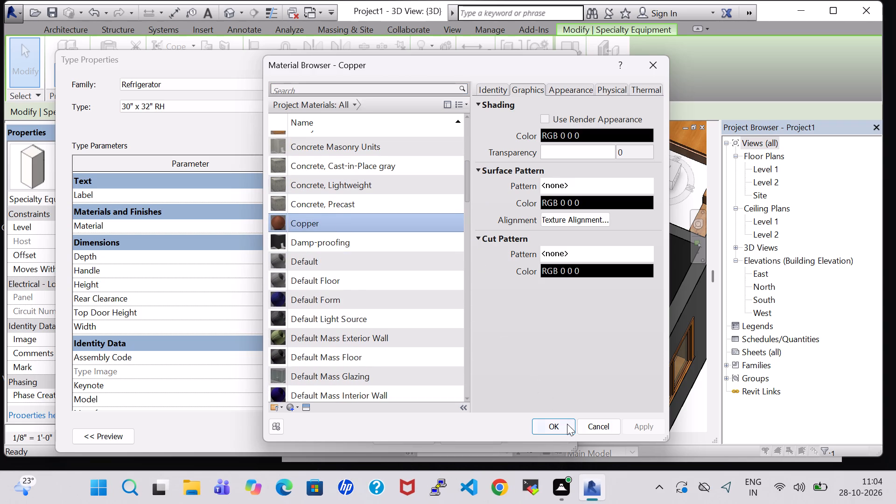
{"action": "left_click", "coordinate": [567, 424]}
{"action": "left_click", "coordinate": [423, 438]}
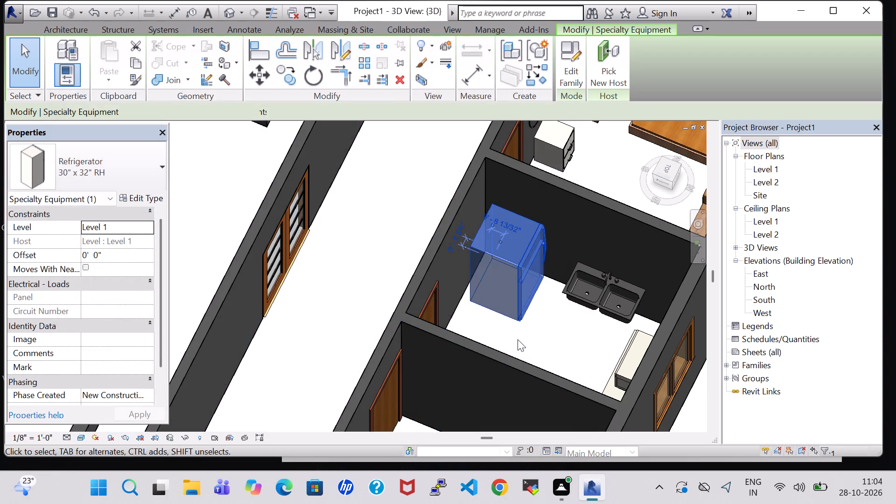
{"action": "left_click", "coordinate": [518, 339]}
Set the Microwave Material of the 30" x 16" x 18" Microwave type to Laminate - Ivory, Glossy.
{"action": "middle_click_drag", "start_coordinate": [552, 322], "coordinate": [662, 318], "text": "shift"}
{"action": "middle_click_drag", "start_coordinate": [623, 237], "coordinate": [588, 222], "text": "shift"}
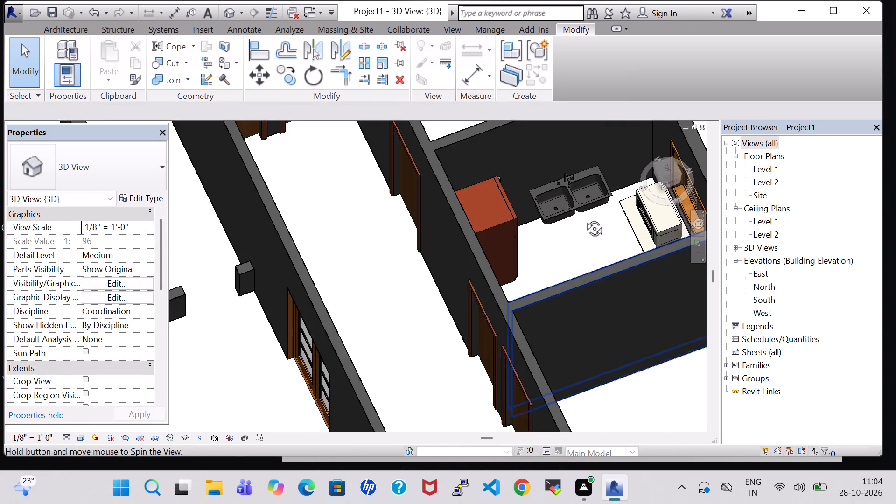
{"action": "middle_click_drag", "start_coordinate": [576, 208], "coordinate": [630, 213], "text": "shift"}
{"action": "middle_click_drag", "start_coordinate": [581, 173], "coordinate": [573, 196]}
{"action": "left_click", "coordinate": [584, 161]}
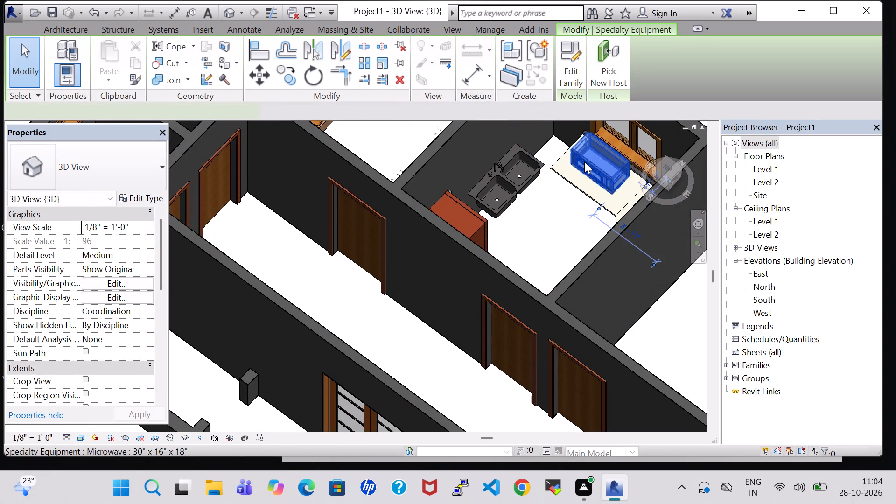
{"action": "left_click", "coordinate": [146, 200]}
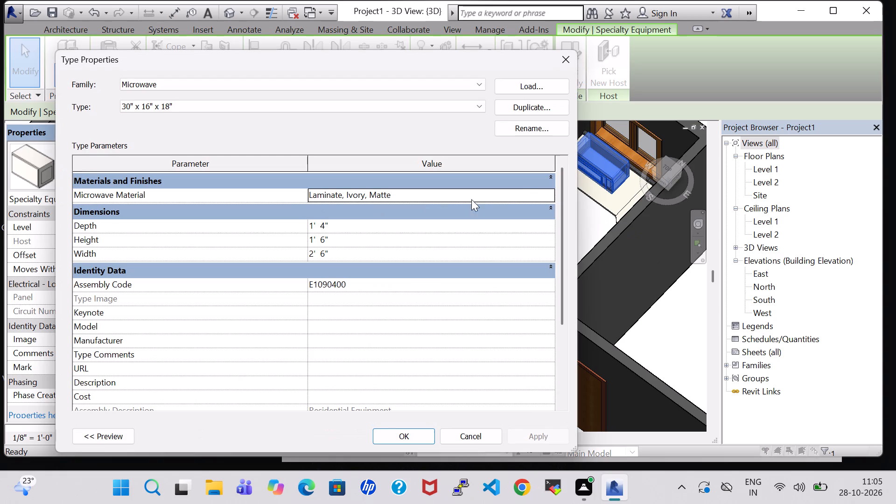
{"action": "left_click", "coordinate": [550, 191]}
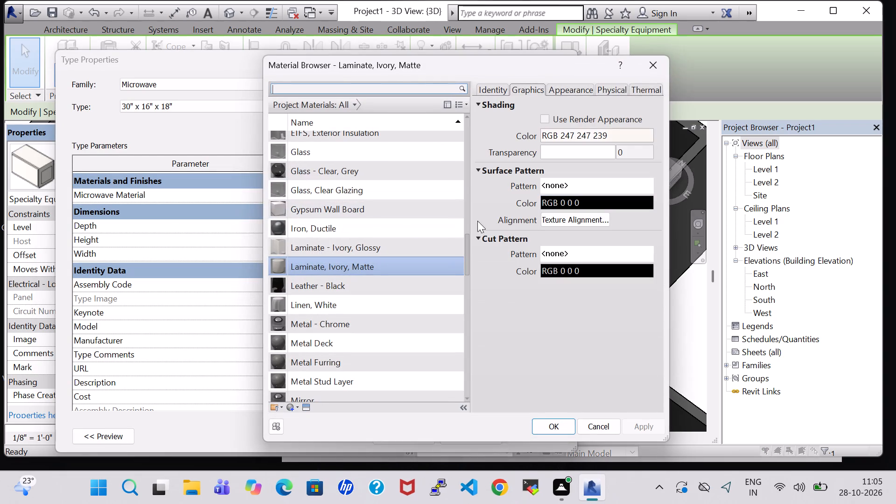
{"action": "left_click", "coordinate": [402, 244]}
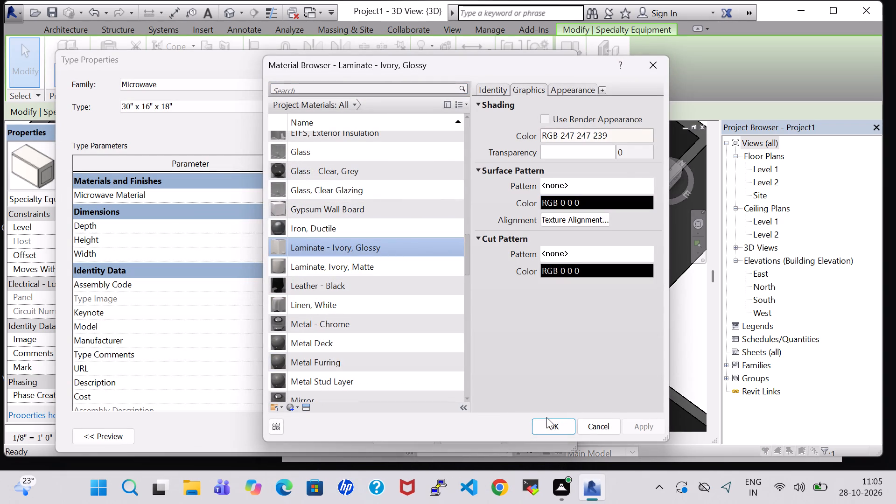
{"action": "left_click", "coordinate": [547, 420]}
{"action": "left_click", "coordinate": [420, 430]}
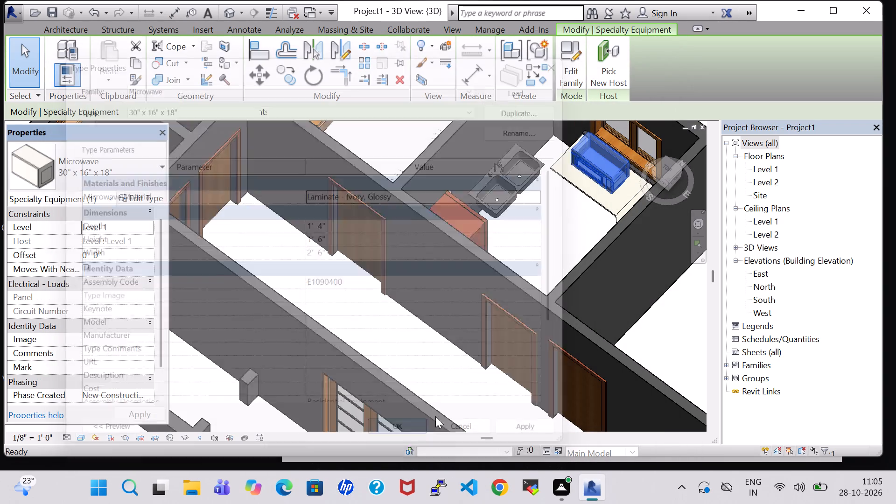
{"action": "left_click", "coordinate": [560, 243]}
Examine the kitchen's worktop, appliances and sink, and the neighbouring rooms, from several angles in 3D.
{"action": "scroll", "coordinate": [560, 243], "scroll_direction": "up", "scroll_amount": 1, "text": "shift"}
{"action": "middle_click_drag", "start_coordinate": [560, 243], "coordinate": [560, 231], "text": "shift"}
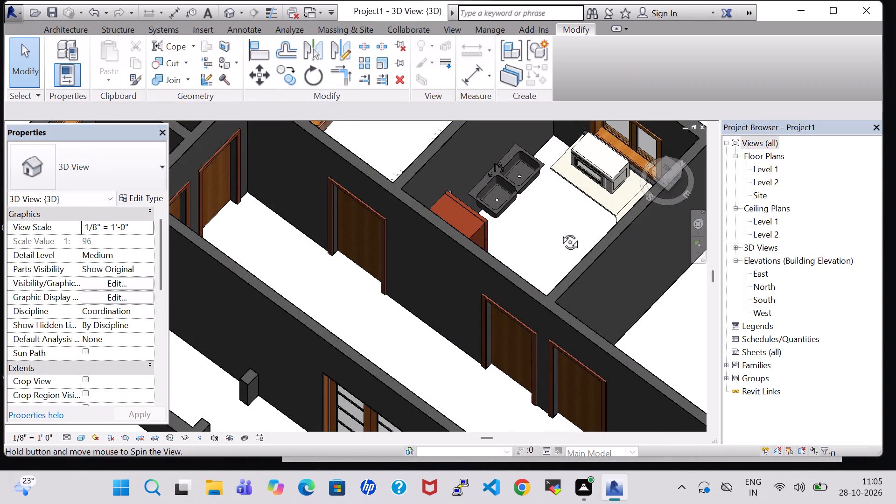
{"action": "middle_click_drag", "start_coordinate": [560, 231], "coordinate": [557, 208], "text": "shift"}
{"action": "middle_click_drag", "start_coordinate": [557, 207], "coordinate": [629, 230]}
{"action": "middle_click_drag", "start_coordinate": [511, 191], "coordinate": [541, 200], "text": "shift"}
{"action": "middle_click_drag", "start_coordinate": [471, 173], "coordinate": [473, 235]}
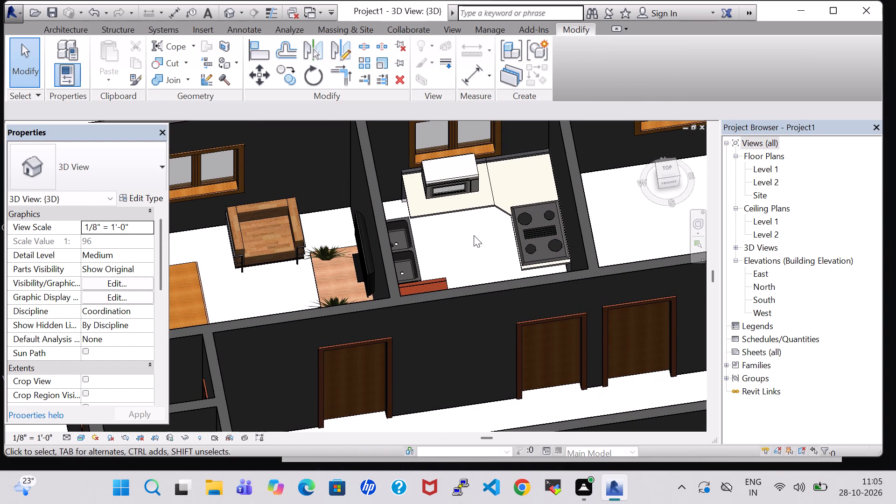
{"action": "middle_click_drag", "start_coordinate": [474, 235], "coordinate": [471, 298]}
{"action": "scroll", "coordinate": [471, 299], "scroll_direction": "up", "scroll_amount": 1, "text": "shift"}
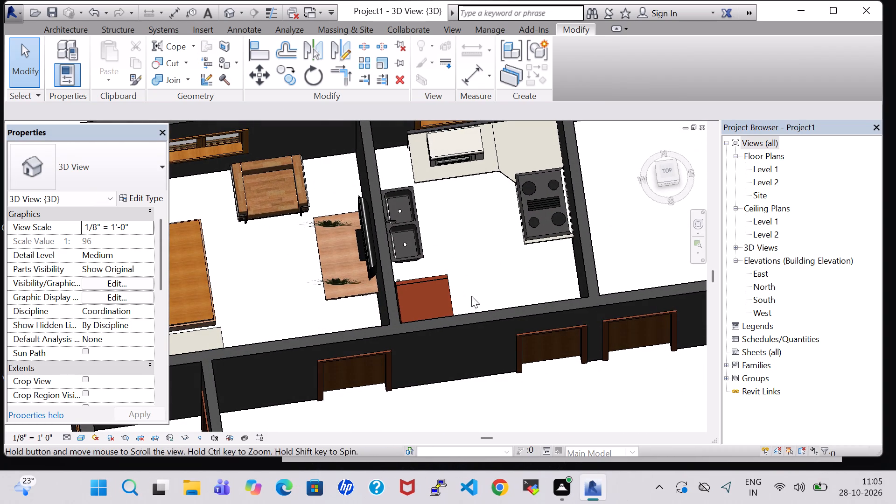
{"action": "middle_click_drag", "start_coordinate": [474, 241], "coordinate": [472, 241], "text": "shift"}
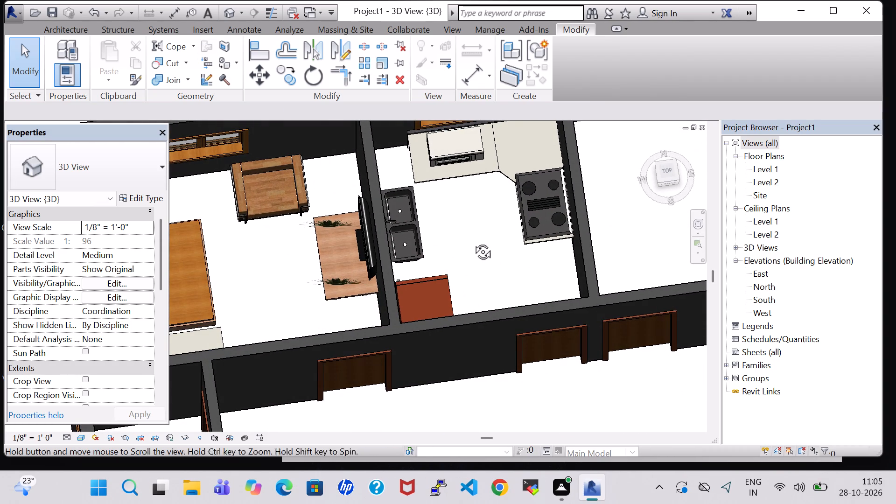
{"action": "middle_click_drag", "start_coordinate": [472, 241], "coordinate": [479, 194], "text": "shift"}
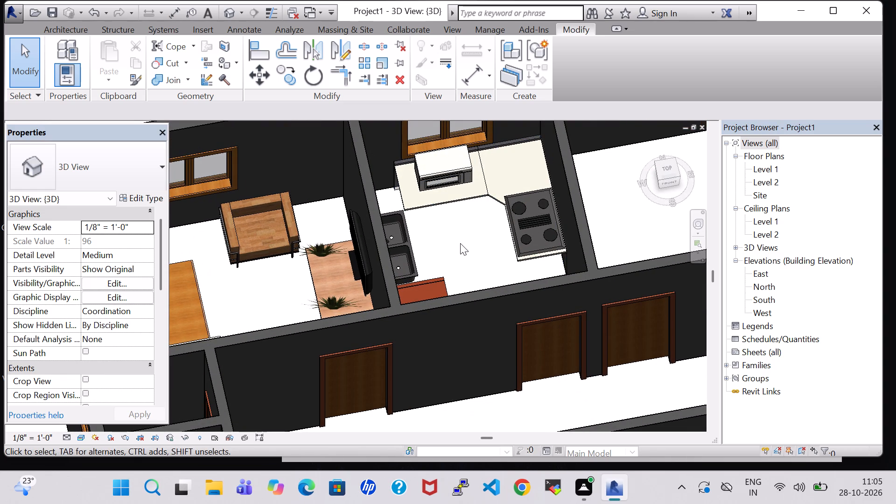
{"action": "scroll", "coordinate": [460, 241], "scroll_direction": "down", "scroll_amount": 2}
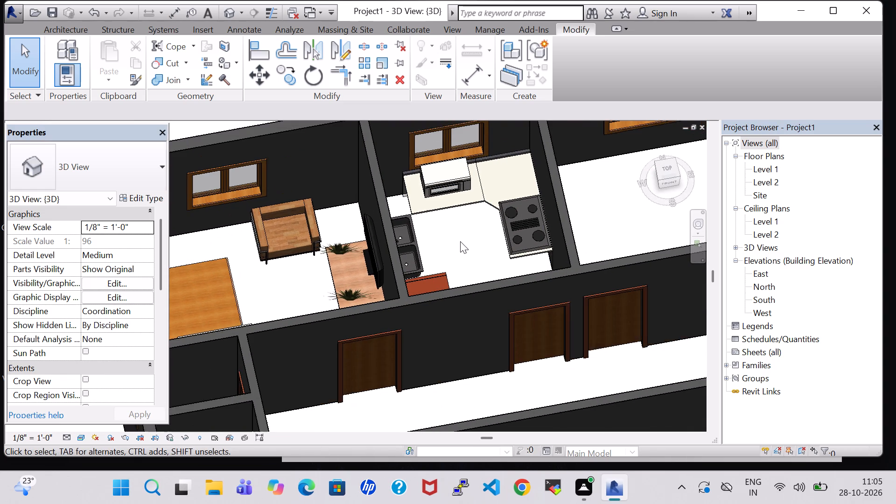
{"action": "scroll", "coordinate": [460, 241], "scroll_direction": "down", "scroll_amount": 1}
{"action": "middle_click", "coordinate": [460, 241]}
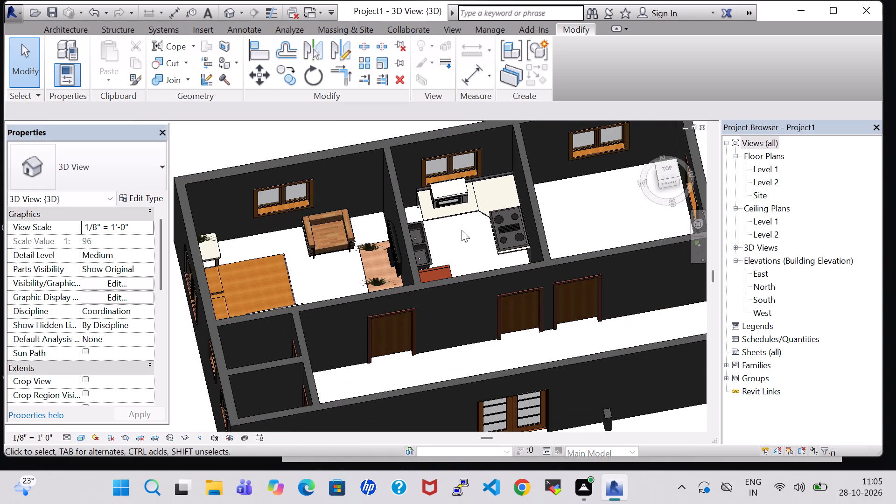
On the Level 1 floor plan, nudge the 42" x 21" double kitchen sink slightly along its wall, away from the window.
{"action": "double_click", "coordinate": [763, 165]}
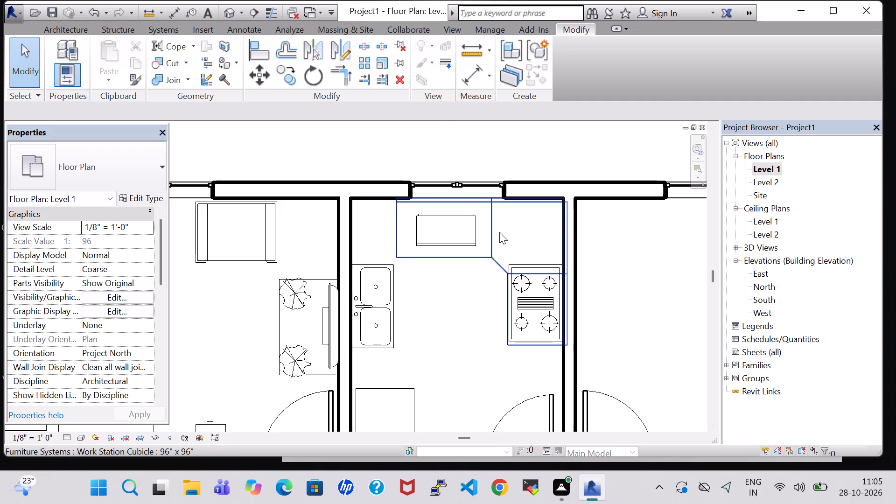
{"action": "left_click", "coordinate": [396, 297]}
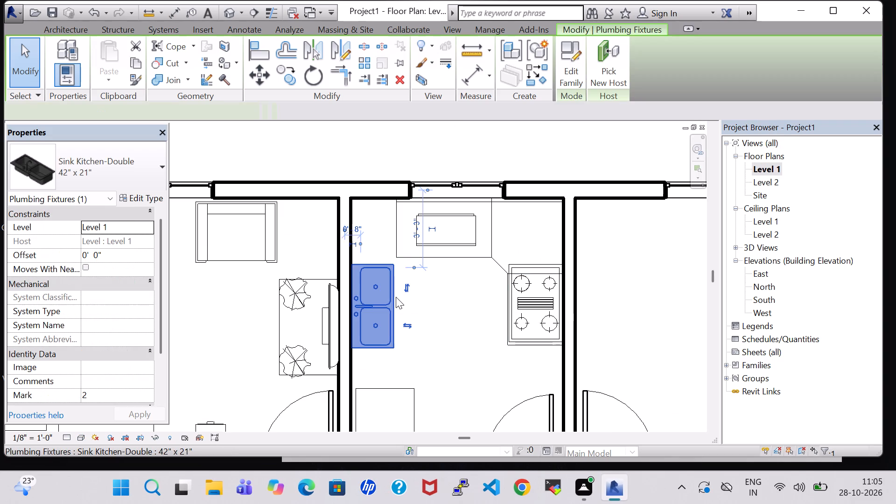
{"action": "key", "text": "Down"}
{"action": "left_click", "coordinate": [449, 307]}
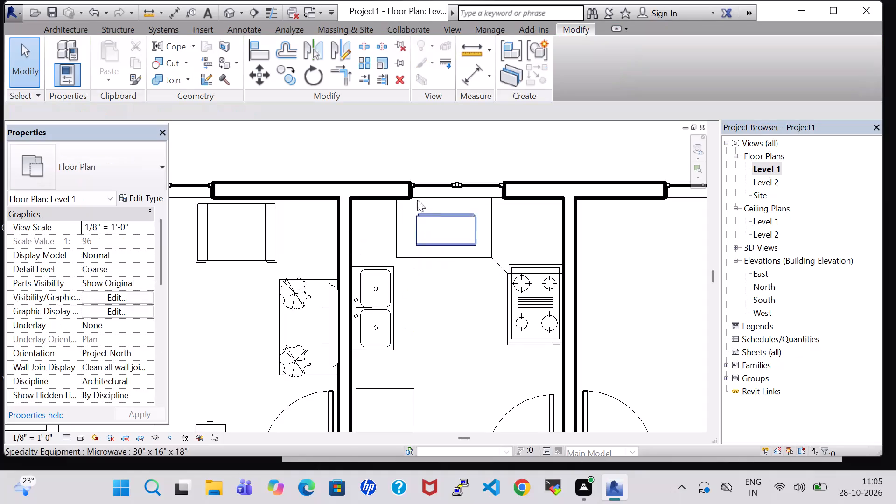
Place tagged rooms in the bedroom and in the adjoining kitchen on the Level 1 floor plan.
{"action": "scroll", "coordinate": [373, 183], "scroll_direction": "down", "scroll_amount": 4}
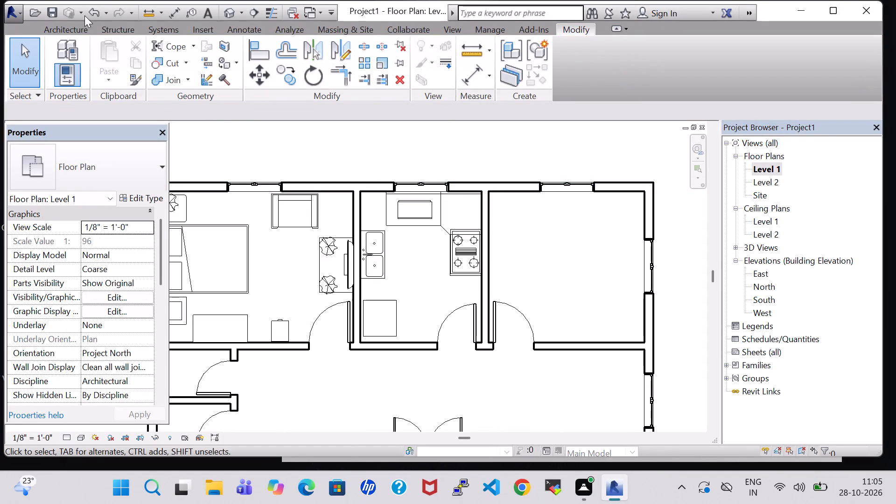
{"action": "left_click", "coordinate": [58, 30]}
{"action": "left_click", "coordinate": [476, 46]}
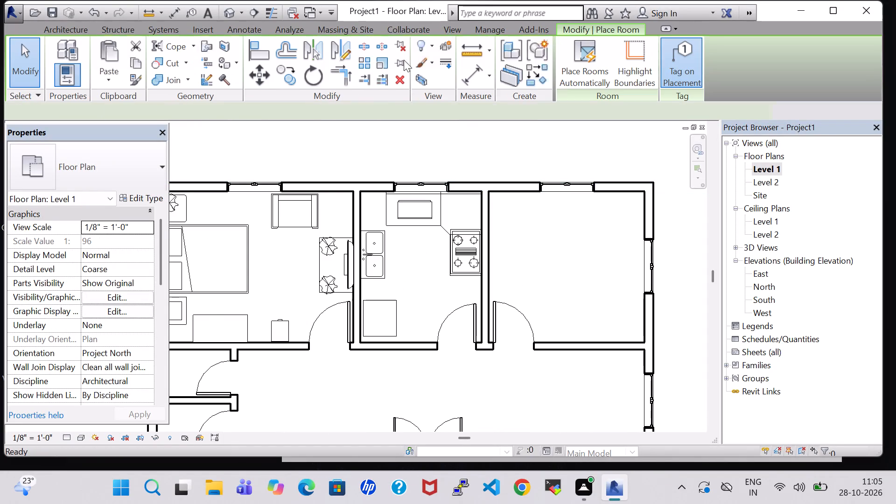
{"action": "left_click", "coordinate": [249, 266]}
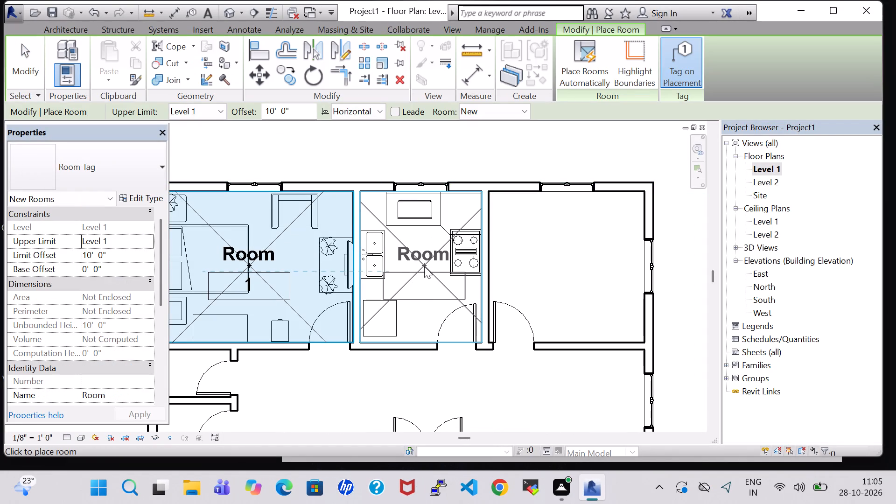
{"action": "left_click", "coordinate": [424, 266]}
{"action": "key", "text": "Escape"}
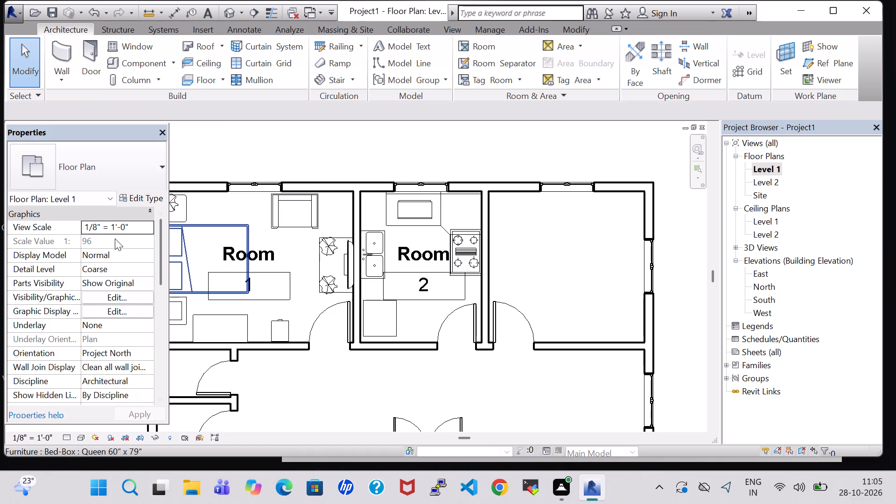
Turn off Show Room Number in the Room Tag type used by the kitchen's tag.
{"action": "left_click", "coordinate": [425, 260]}
{"action": "left_click", "coordinate": [138, 197]}
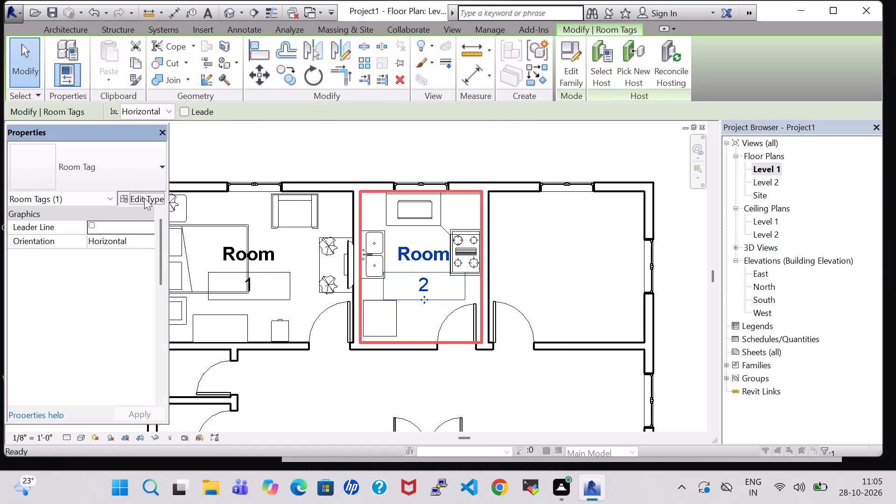
{"action": "left_click", "coordinate": [323, 207]}
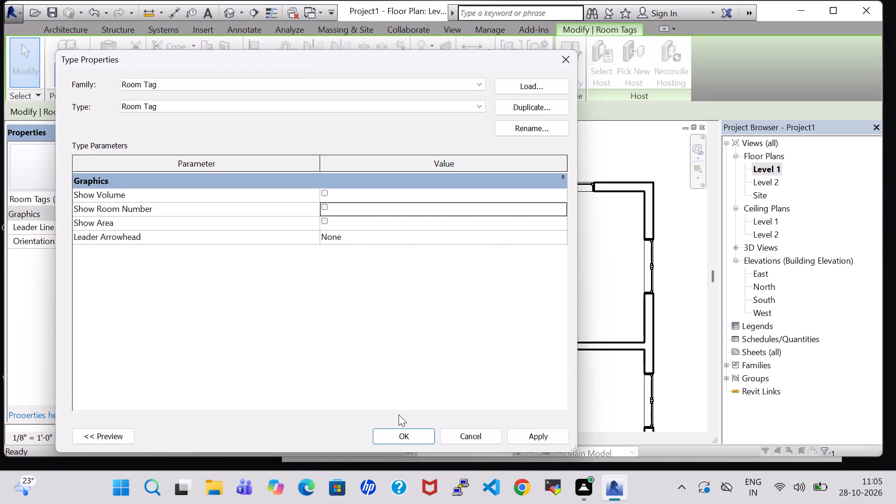
{"action": "left_click", "coordinate": [405, 433]}
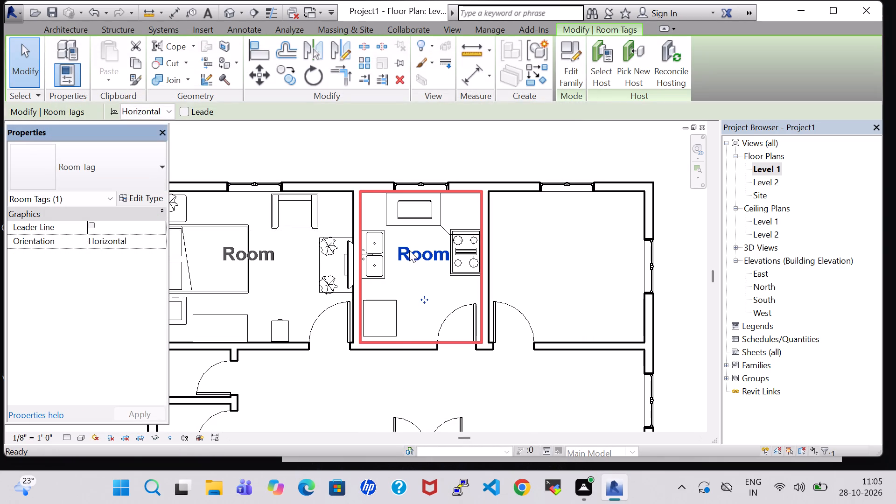
Rename the rooms through their tags, entering BEDROOM for the furnished bedroom and BEDROOM for the adjoining kitchen.
{"action": "double_click", "coordinate": [248, 257]}
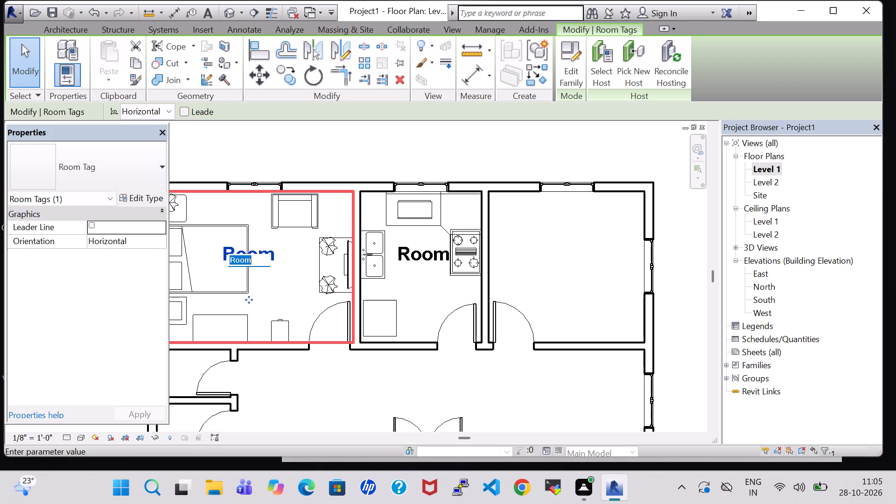
{"action": "key", "text": "BackSpace"}
{"action": "type", "text": "BEDROOM"}
{"action": "key", "text": "Return"}
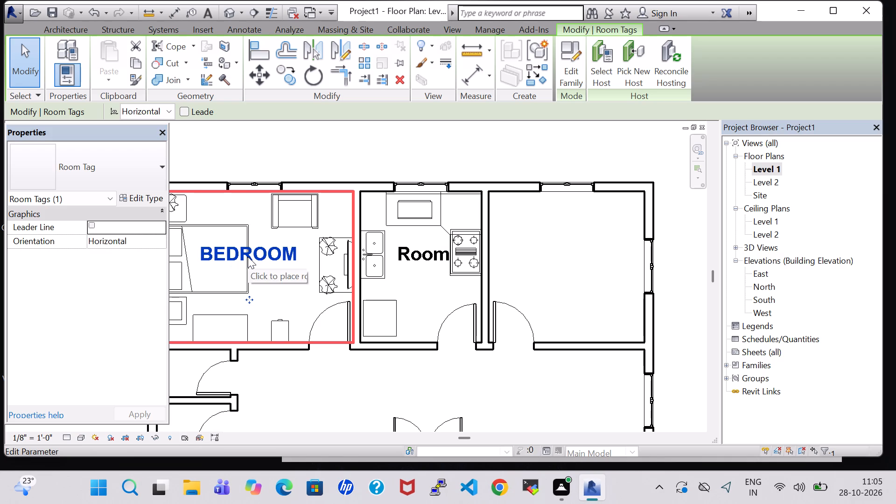
{"action": "double_click", "coordinate": [420, 256]}
{"action": "key", "text": "BackSpace"}
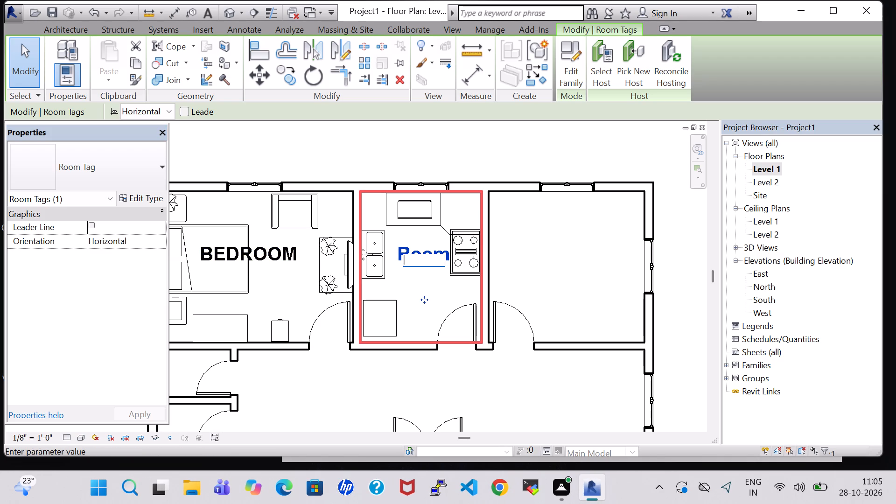
{"action": "type", "text": "BEDROOM"}
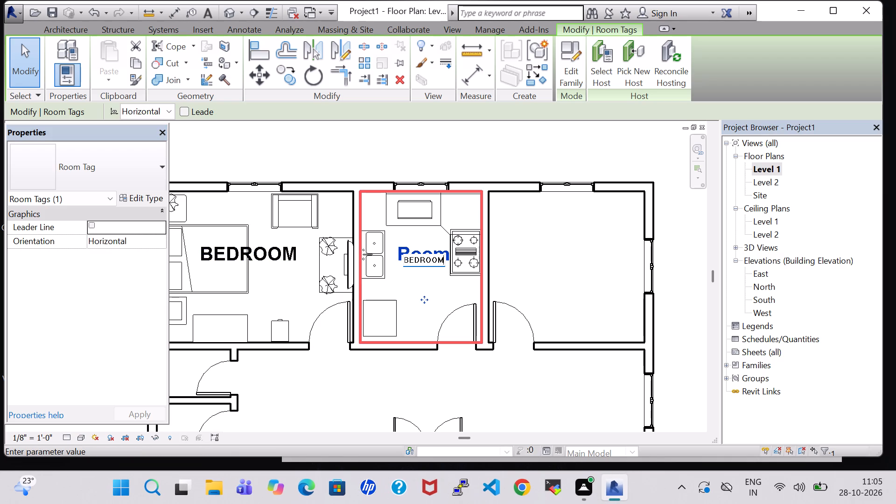
{"action": "key", "text": "Return"}
{"action": "left_click", "coordinate": [538, 274]}
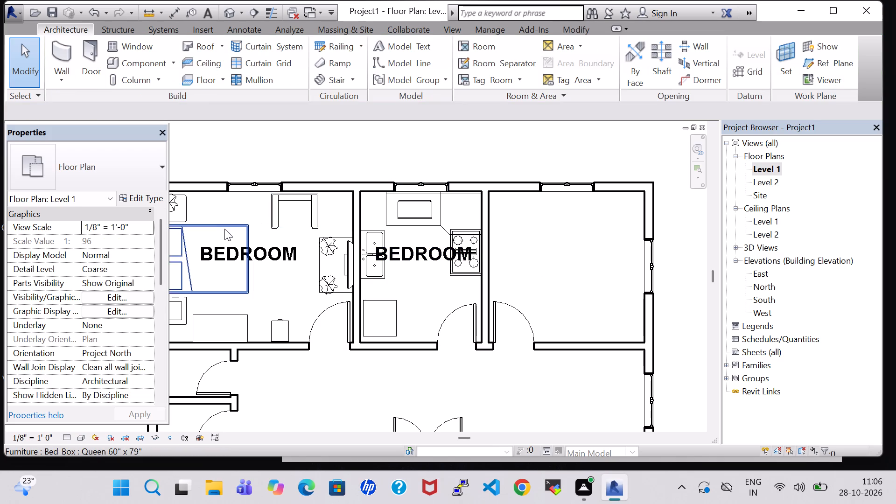
Load the Bed-Standard.0001 family from the Beds folder of the US Imperial Furniture library for placement.
{"action": "left_click", "coordinate": [154, 67]}
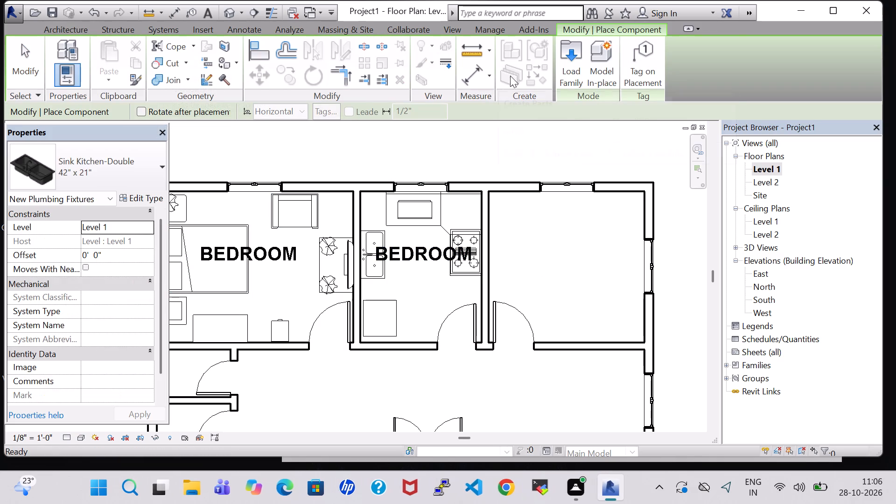
{"action": "left_click", "coordinate": [566, 63]}
{"action": "double_click", "coordinate": [525, 314]}
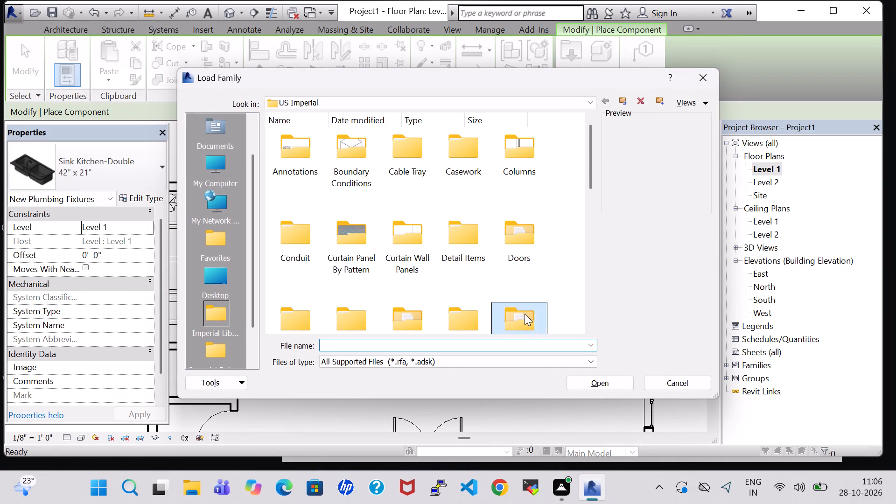
{"action": "left_click", "coordinate": [362, 158]}
{"action": "double_click", "coordinate": [302, 156]}
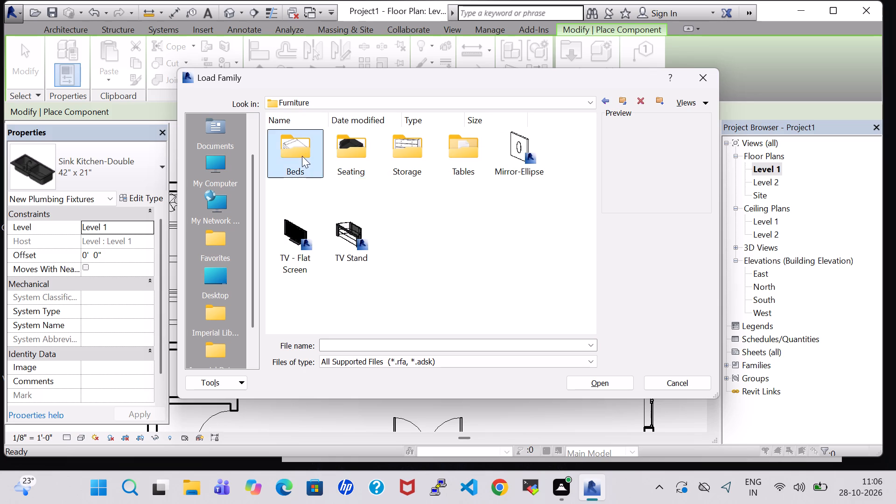
{"action": "left_click", "coordinate": [519, 160]}
{"action": "left_click", "coordinate": [619, 378]}
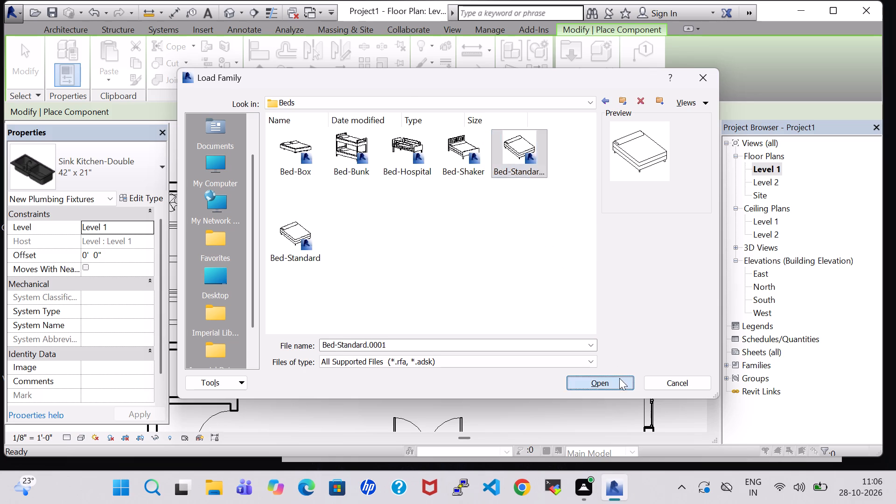
Place a Double 54" x 75" Bed-Standard.0001 in the empty corner room beside the kitchen, headboard toward the upper window wall.
{"action": "key", "text": "space"}
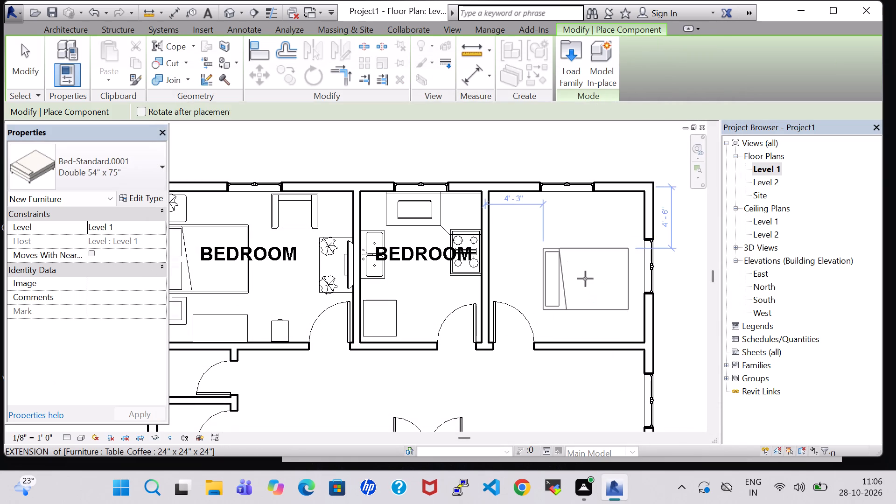
{"action": "key", "text": "space"}
{"action": "key", "text": "space"}
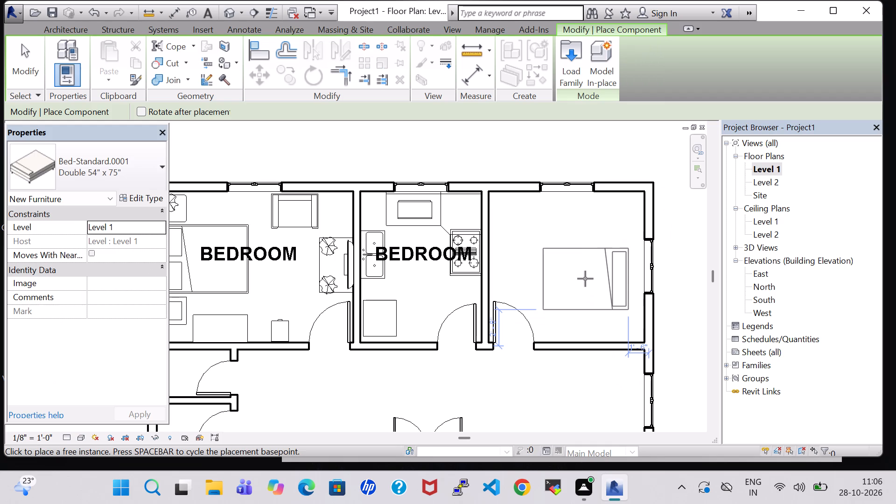
{"action": "key", "text": "space"}
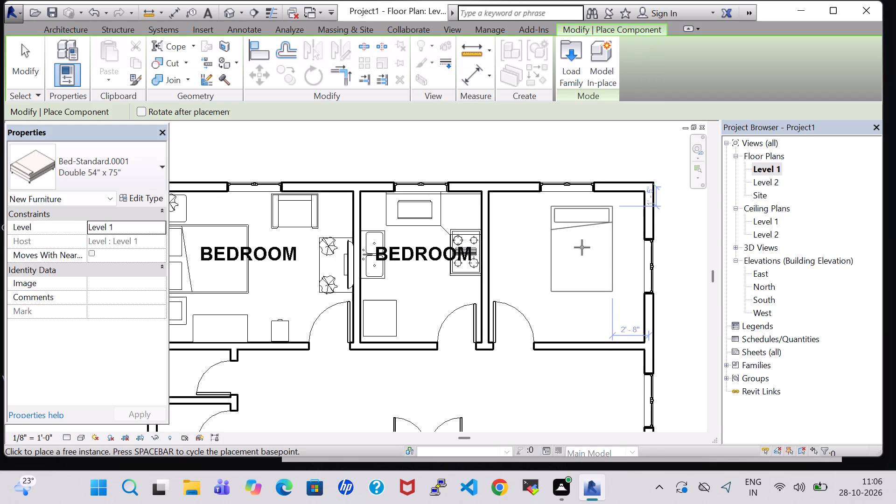
{"action": "left_click", "coordinate": [582, 241]}
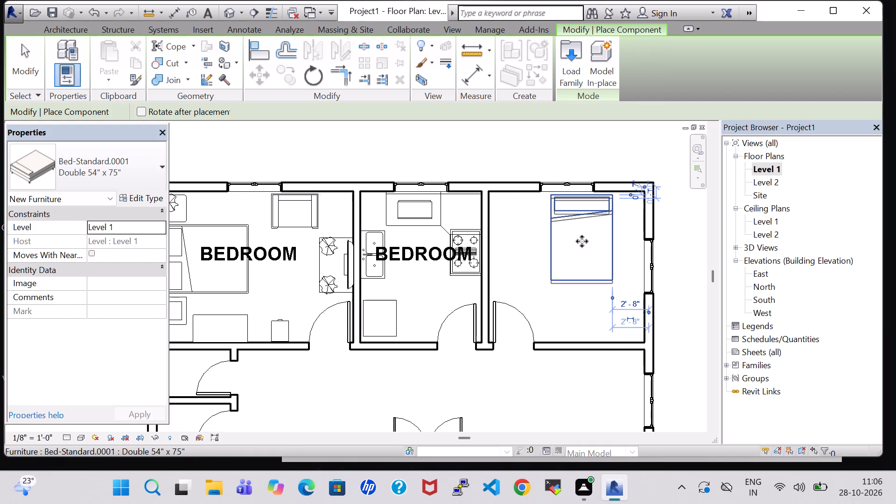
{"action": "key", "text": "Escape"}
{"action": "key", "text": "Escape"}
Change the corner room's bed to the King 78" x 80" type.
{"action": "left_click", "coordinate": [582, 245]}
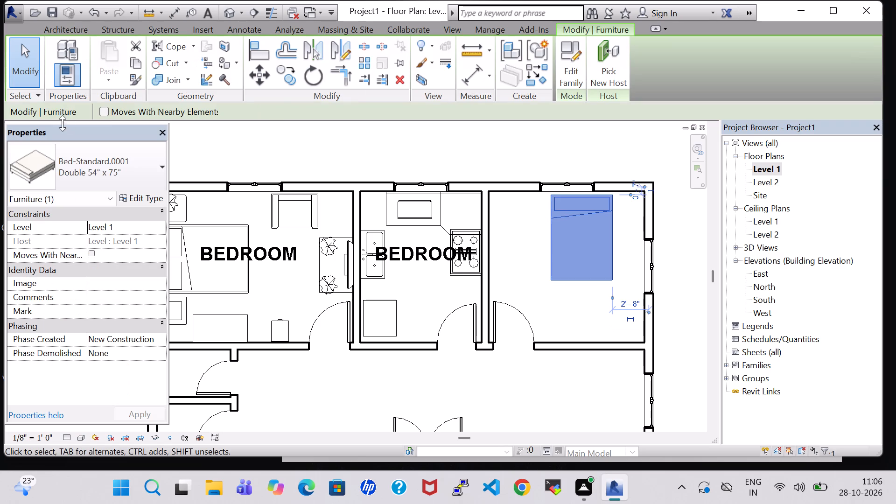
{"action": "left_click", "coordinate": [104, 165]}
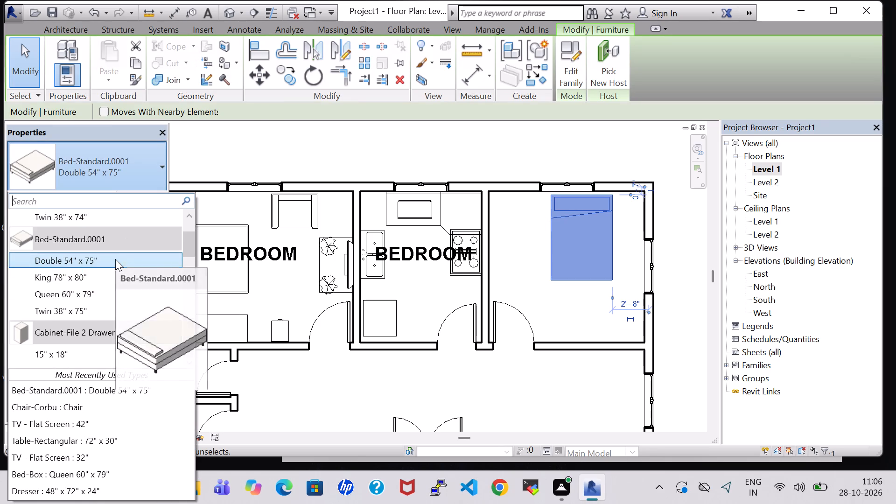
{"action": "left_click", "coordinate": [116, 287]}
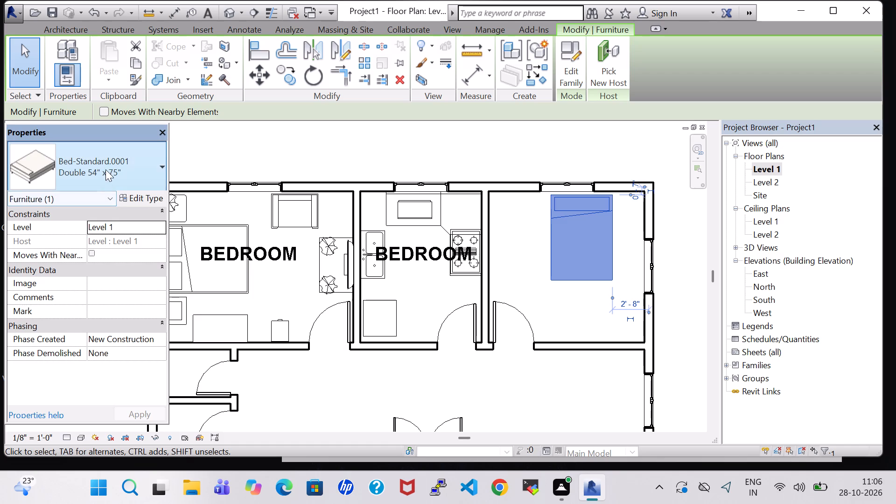
{"action": "double_click", "coordinate": [105, 167]}
{"action": "left_click", "coordinate": [106, 273]}
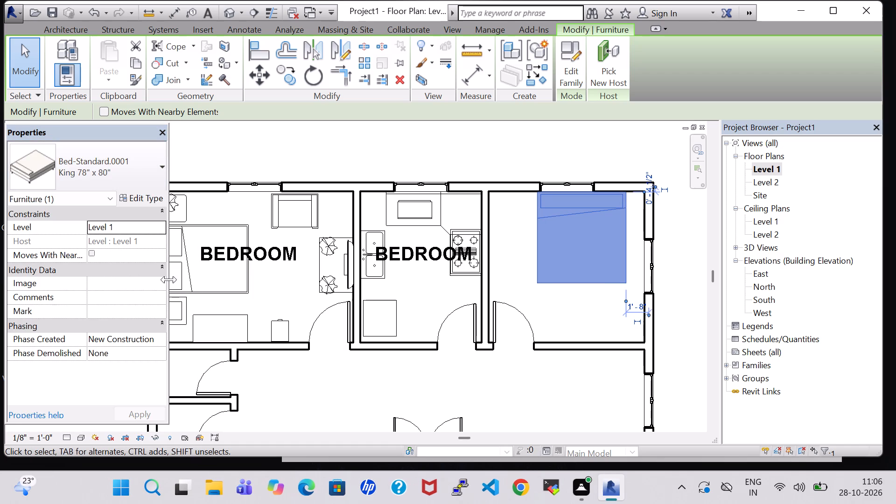
Nudge the king bed slightly off the headboard wall and to about 2'-2" from the exterior side wall.
{"action": "key", "text": "Down"}
{"action": "key", "text": "Down"}
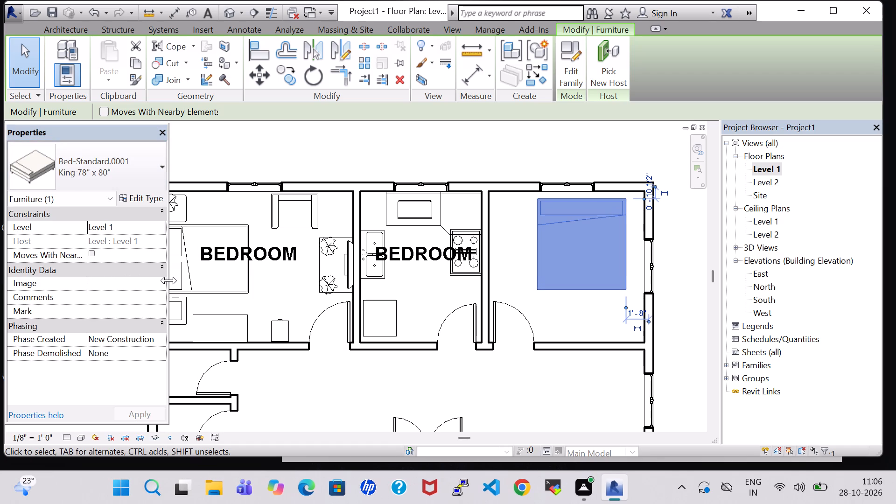
{"action": "key", "text": "Left"}
{"action": "key", "text": "Left"}
{"action": "key", "text": "Up"}
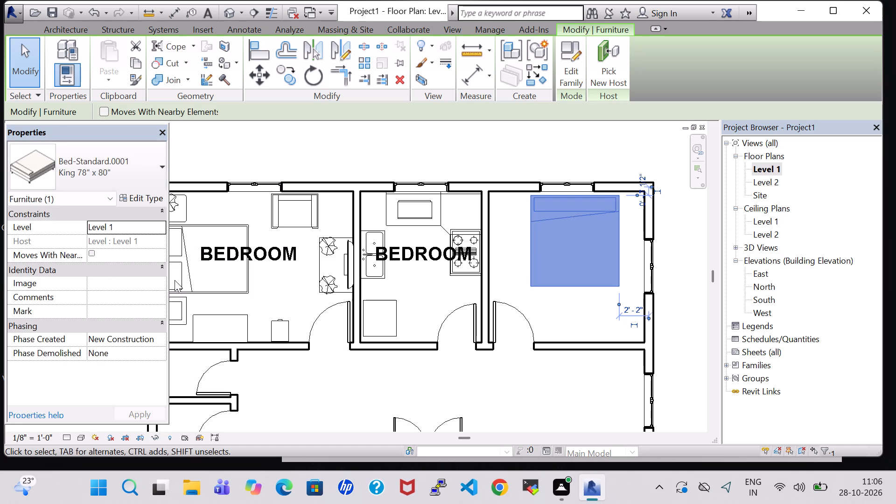
{"action": "left_click", "coordinate": [522, 154]}
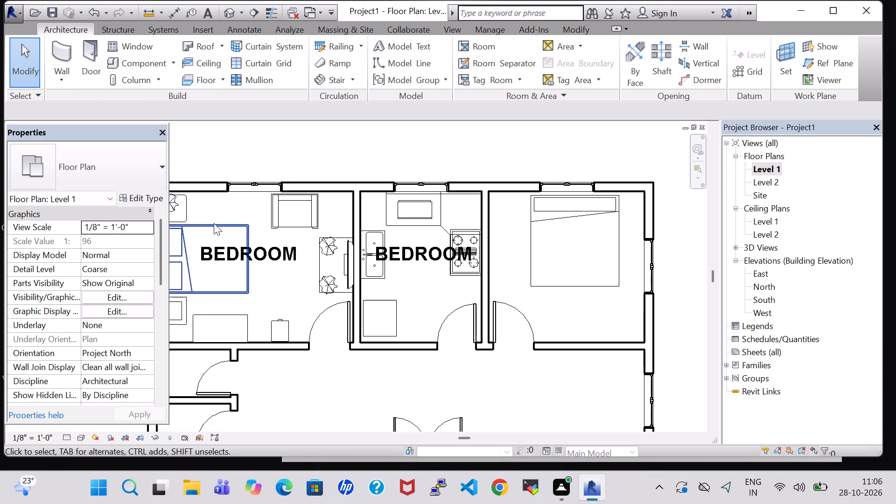
Create a similar 24" x 24" Table-End from the first bedroom's and place it between the king bed and the kitchen partition.
{"action": "left_click", "coordinate": [183, 213]}
{"action": "right_click", "coordinate": [183, 212]}
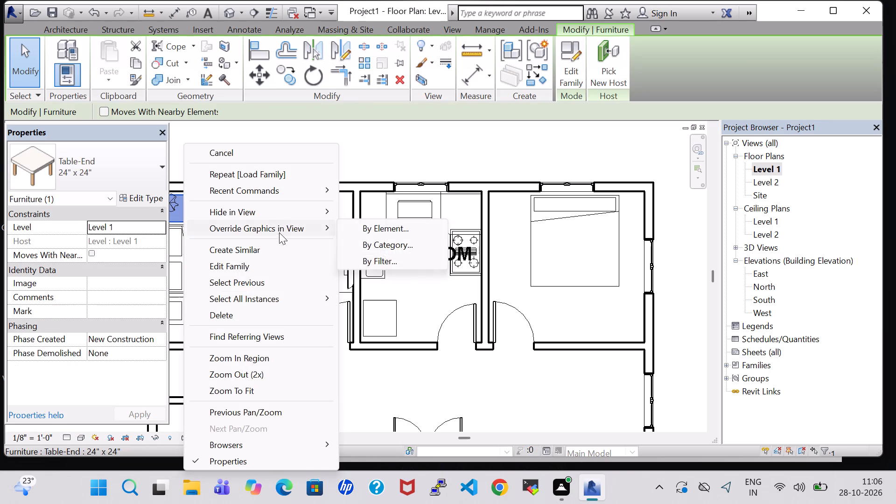
{"action": "left_click", "coordinate": [276, 244]}
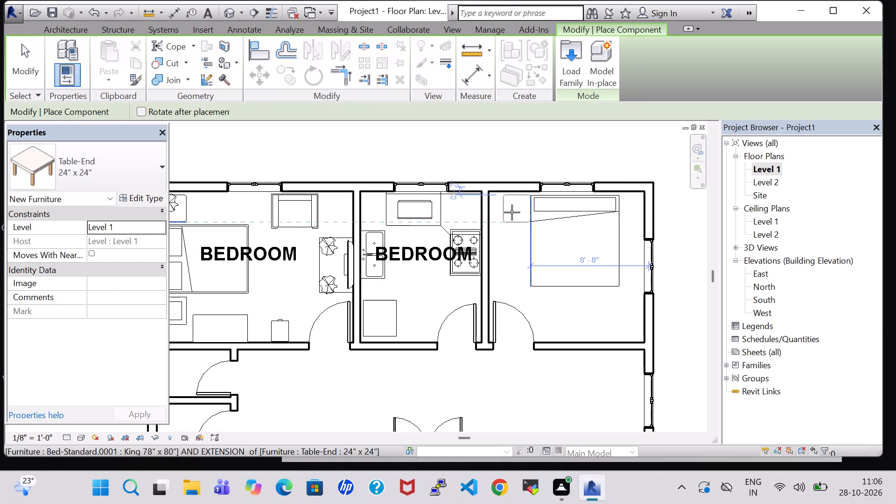
{"action": "scroll", "coordinate": [513, 217], "scroll_direction": "up", "scroll_amount": 6}
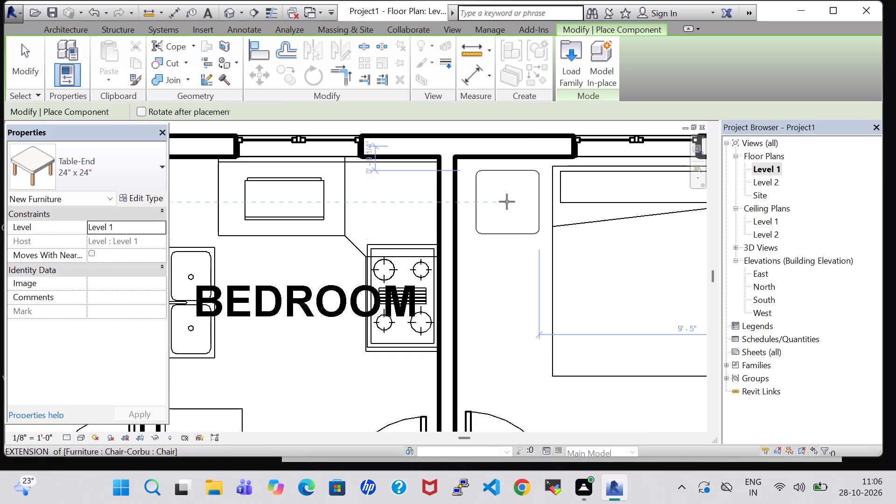
{"action": "left_click", "coordinate": [507, 202]}
{"action": "key", "text": "Escape"}
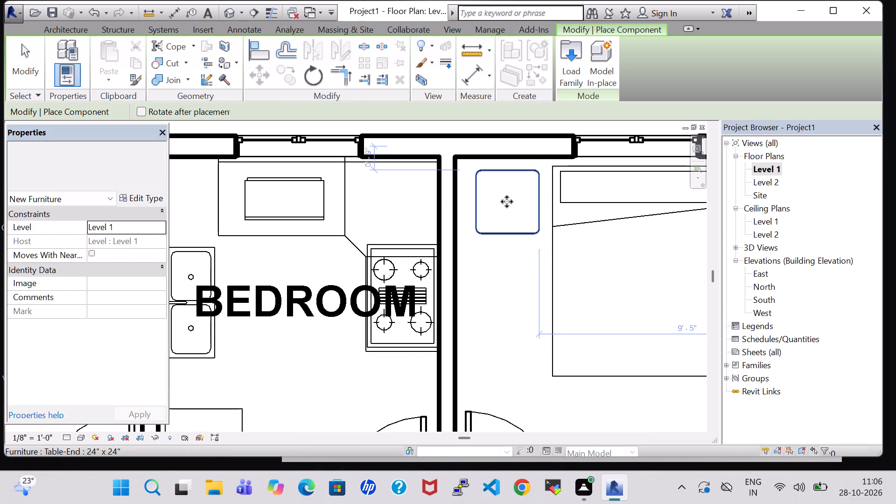
{"action": "key", "text": "Escape"}
Nudge the king bed slightly toward the new end table.
{"action": "left_click", "coordinate": [553, 223]}
{"action": "key", "text": "Left"}
{"action": "key", "text": "Left"}
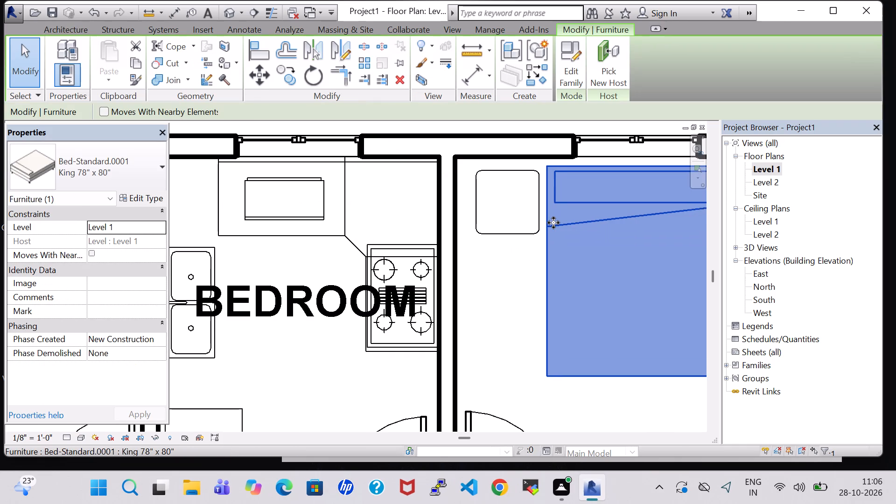
{"action": "left_click", "coordinate": [506, 291]}
Create a similar 24" x 24" x 24" Table-Coffee from the first bedroom's and place it between the king bed and the exterior side wall.
{"action": "scroll", "coordinate": [506, 291], "scroll_direction": "down", "scroll_amount": 8}
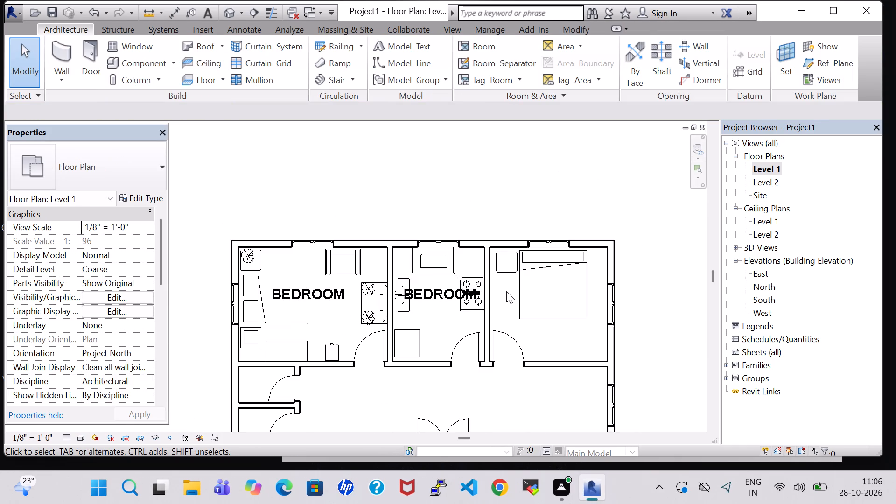
{"action": "left_click", "coordinate": [258, 335]}
{"action": "right_click", "coordinate": [258, 335]}
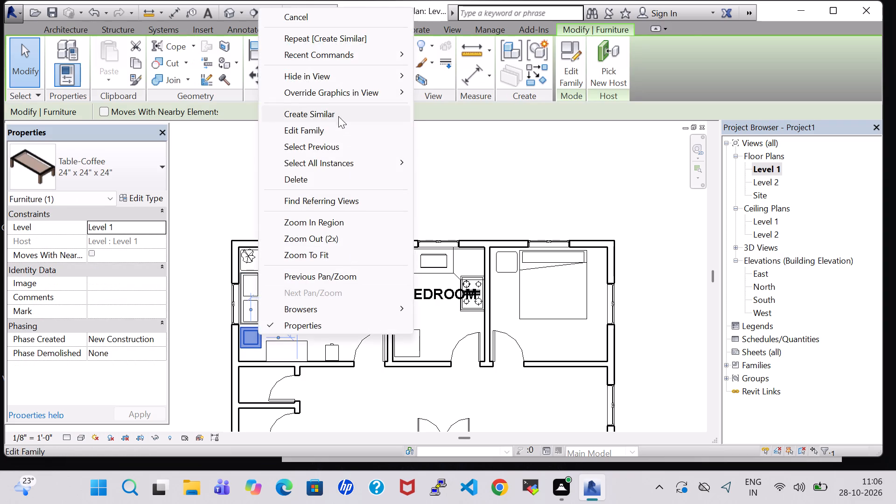
{"action": "left_click", "coordinate": [338, 116]}
{"action": "scroll", "coordinate": [597, 288], "scroll_direction": "up", "scroll_amount": 8}
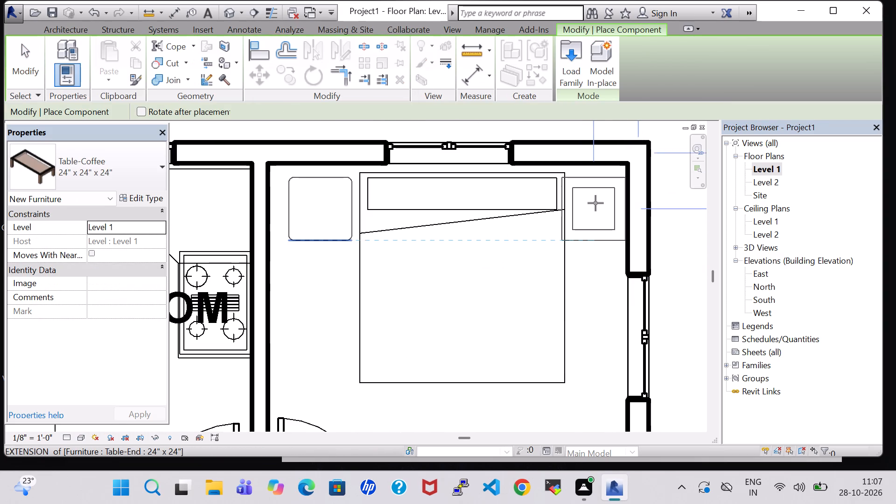
{"action": "left_click", "coordinate": [595, 203]}
{"action": "key", "text": "Escape"}
{"action": "key", "text": "Escape"}
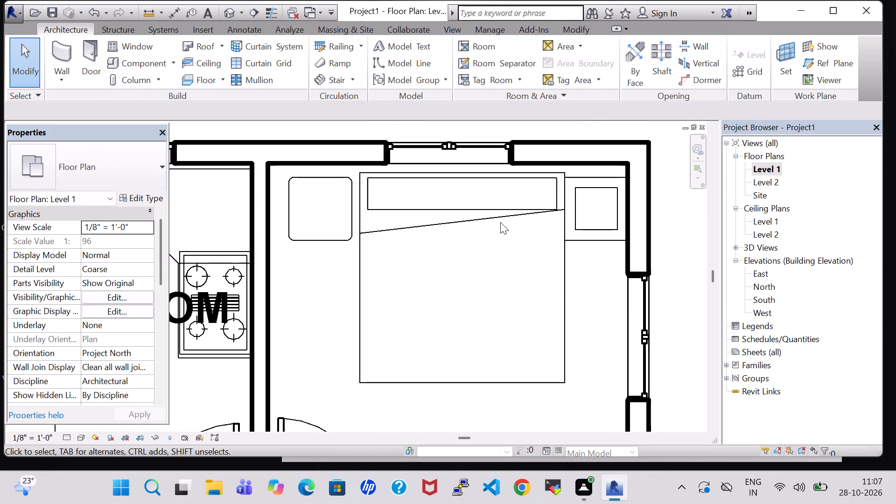
Nudge the king bed to about 2'-7" from the exterior side wall, and shift the coffee table slightly off that wall.
{"action": "left_click", "coordinate": [499, 222]}
{"action": "key", "text": "Left"}
{"action": "key", "text": "Left"}
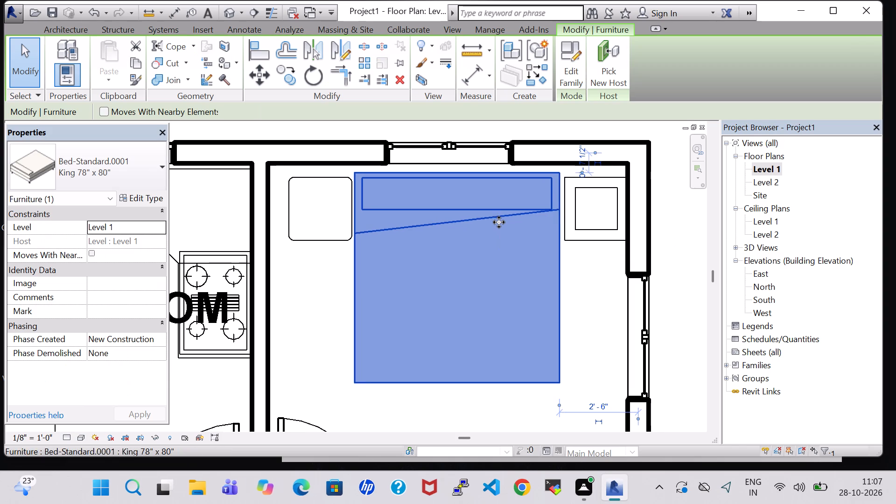
{"action": "left_click", "coordinate": [589, 226]}
{"action": "key", "text": "Left"}
{"action": "key", "text": "Left"}
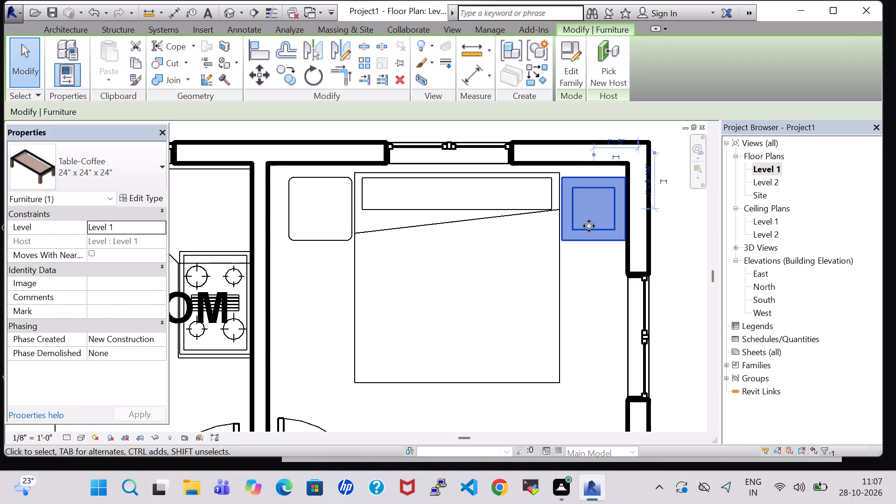
{"action": "left_click", "coordinate": [490, 180]}
{"action": "key", "text": "Left"}
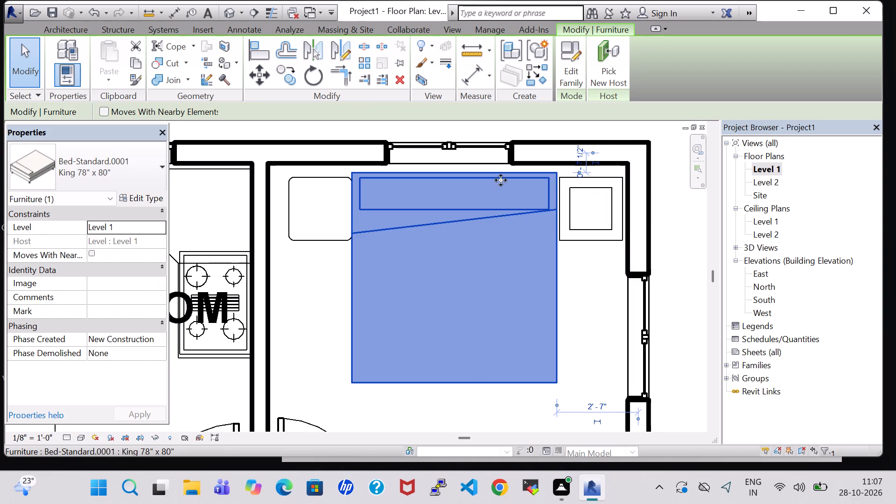
Change the corner bedroom's bed from the king type to Queen 60" x 79".
{"action": "left_click", "coordinate": [133, 200]}
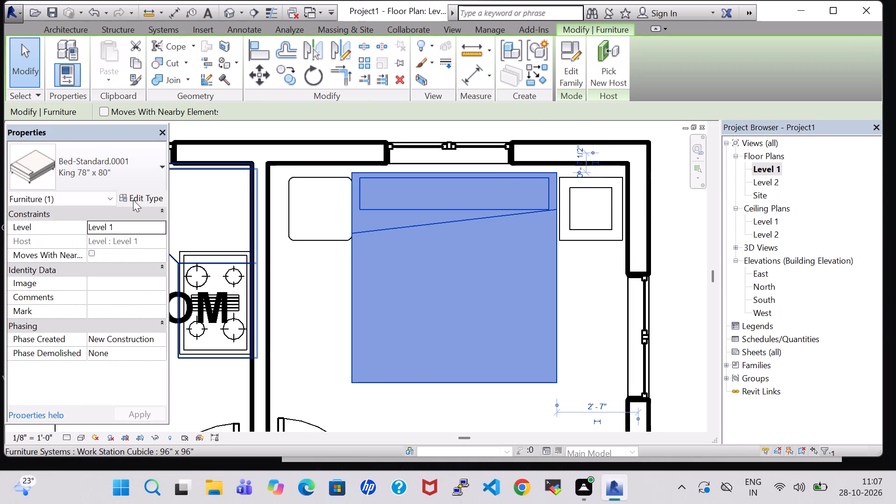
{"action": "left_click", "coordinate": [253, 105]}
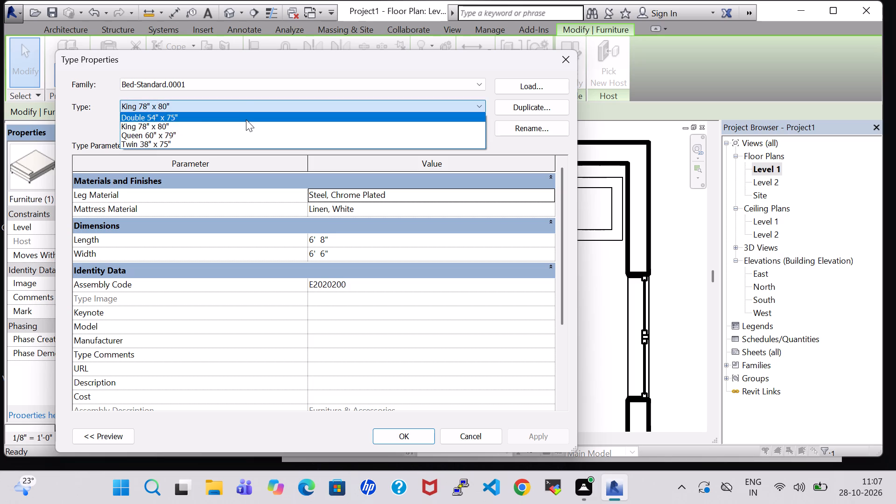
{"action": "left_click", "coordinate": [245, 131]}
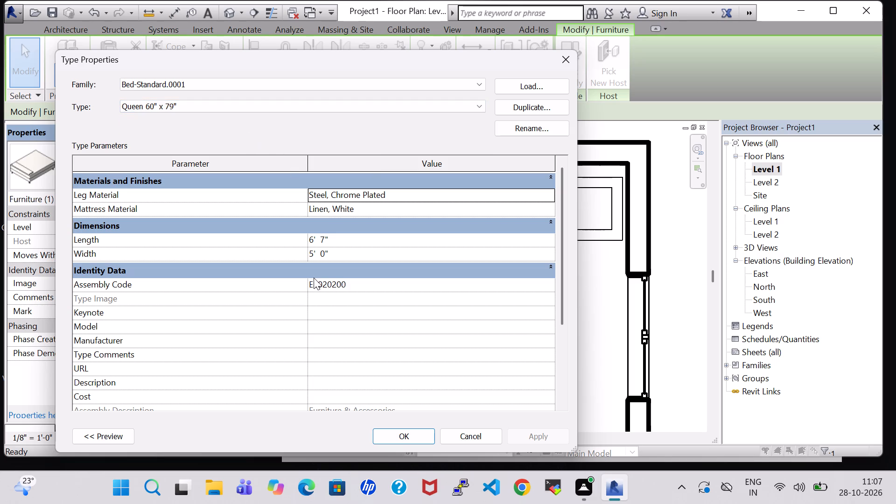
{"action": "left_click", "coordinate": [399, 432]}
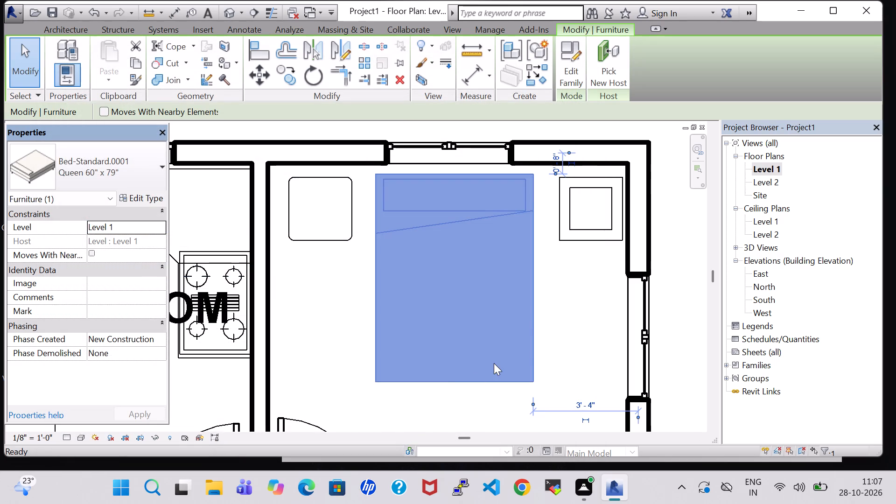
Nudge the queen bed closer to the window wall at its head and over to about 2'-10" from the exterior side wall.
{"action": "key", "text": "Up"}
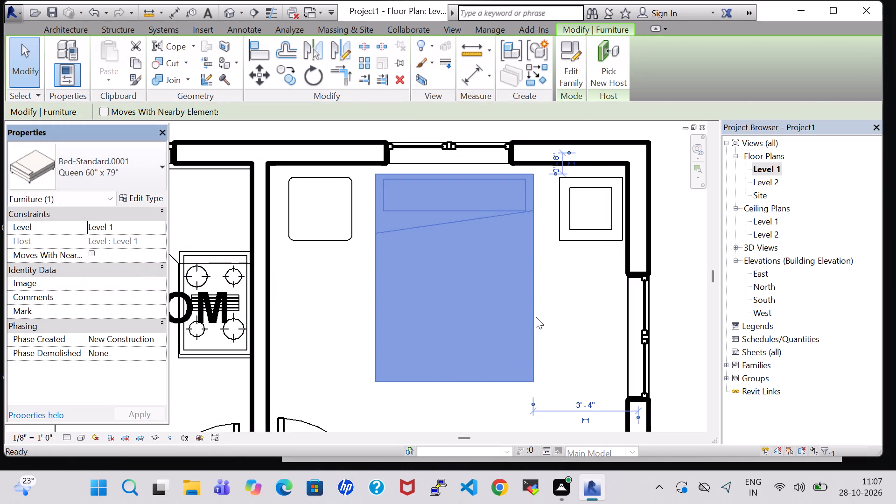
{"action": "left_click", "coordinate": [540, 317]}
{"action": "left_click", "coordinate": [535, 310]}
{"action": "key", "text": "Up"}
{"action": "key", "text": "Up"}
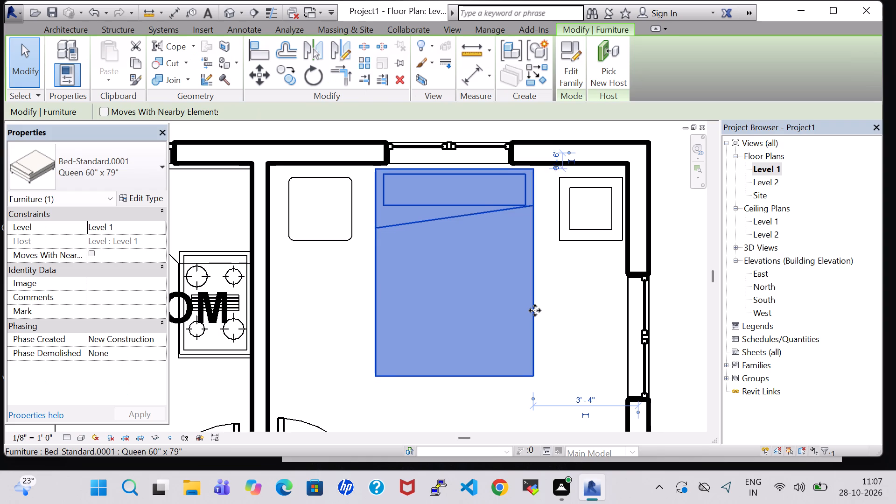
{"action": "key", "text": "Up"}
{"action": "key", "text": "Down"}
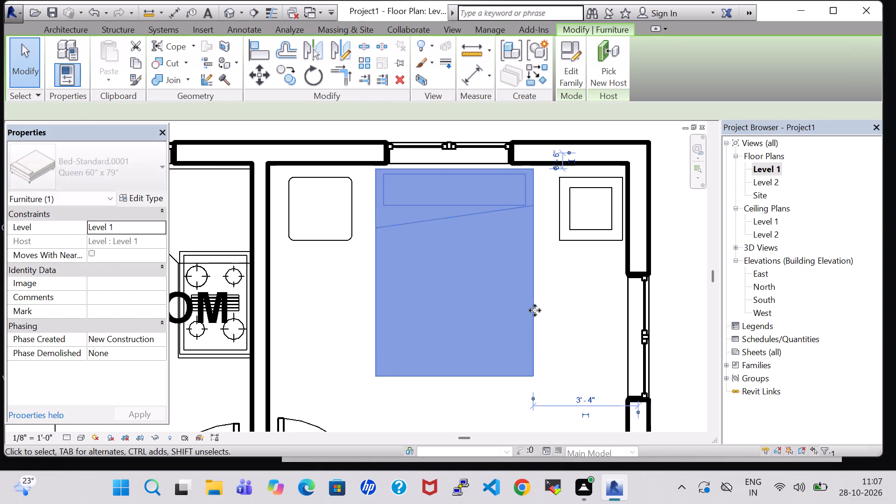
{"action": "key", "text": "Right"}
{"action": "key", "text": "Right"}
{"action": "key", "text": "Right"}
{"action": "key", "text": "Right"}
{"action": "key", "text": "Right"}
{"action": "key", "text": "Right"}
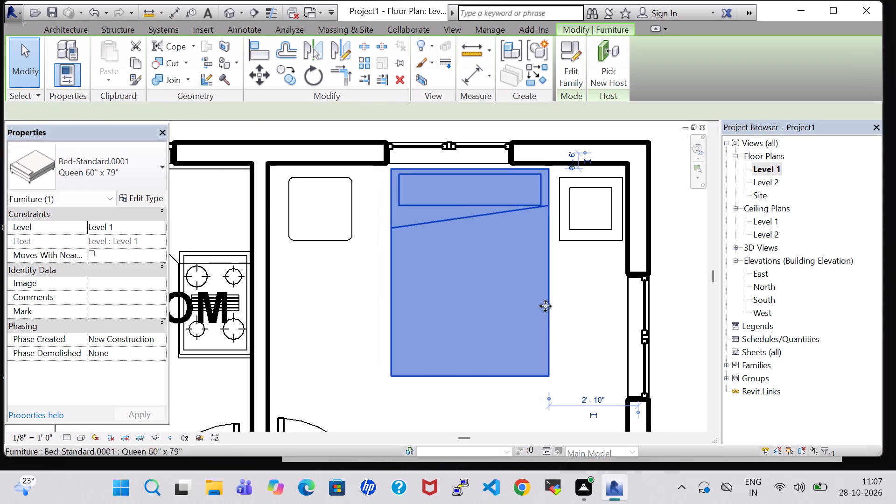
Nudge the coffee table toward the window wall, level with the bed's head, and slightly toward the bed.
{"action": "left_click", "coordinate": [591, 236]}
{"action": "key", "text": "Up"}
{"action": "key", "text": "Up"}
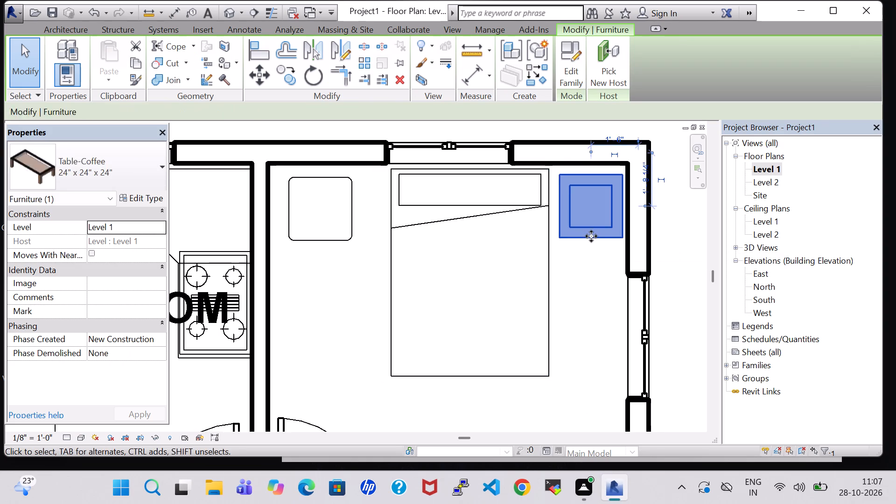
{"action": "key", "text": "Up"}
{"action": "key", "text": "Left"}
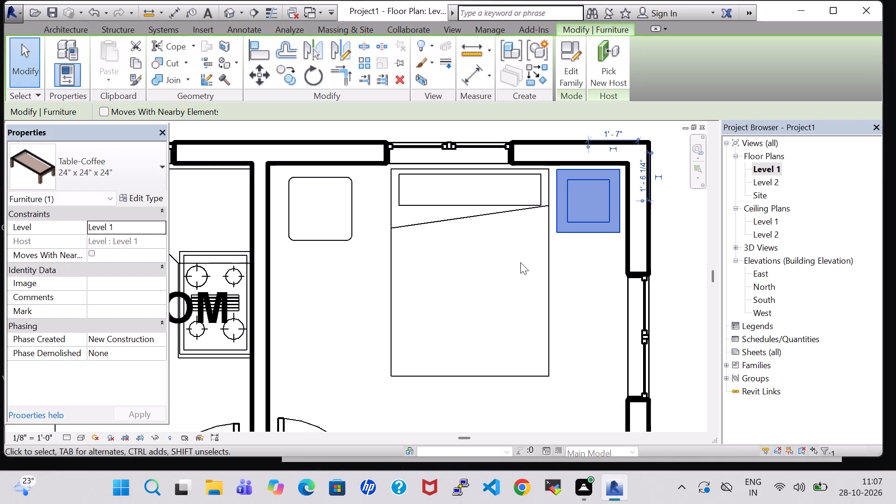
Nudge the end table level with the bed's head and toward the bed, about 8'-1" from the exterior side wall.
{"action": "left_click", "coordinate": [346, 211]}
{"action": "key", "text": "Up"}
{"action": "key", "text": "Up"}
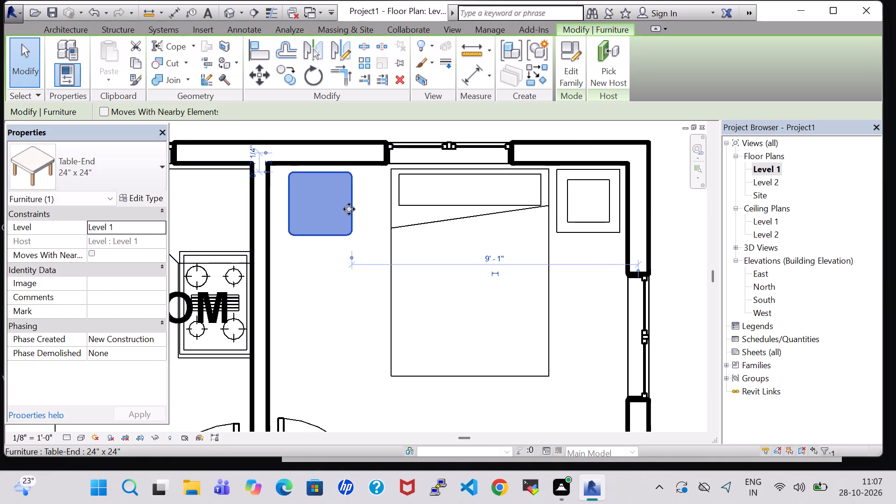
{"action": "key", "text": "Up"}
{"action": "key", "text": "Right"}
{"action": "key", "text": "Right"}
{"action": "key", "text": "Right"}
{"action": "key", "text": "Right"}
{"action": "key", "text": "Right"}
{"action": "key", "text": "Right"}
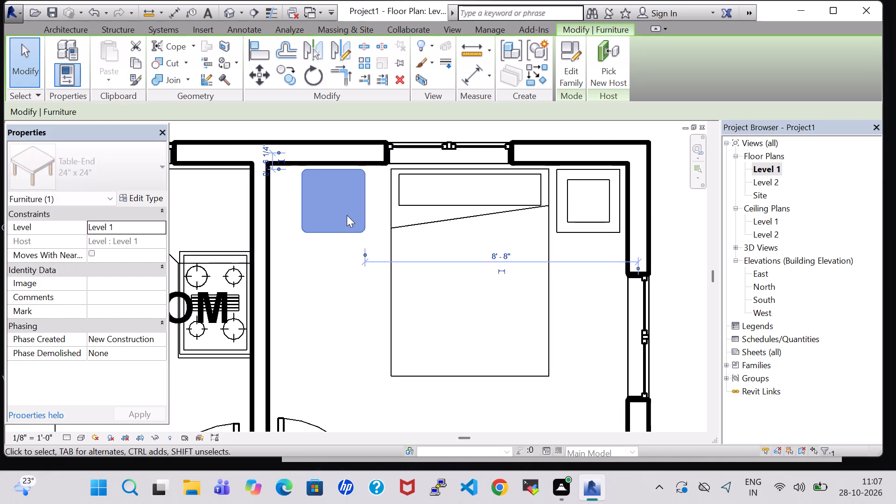
{"action": "key", "text": "Right"}
{"action": "key", "text": "Right"}
{"action": "key", "text": "Right"}
{"action": "key", "text": "Right"}
{"action": "key", "text": "Right"}
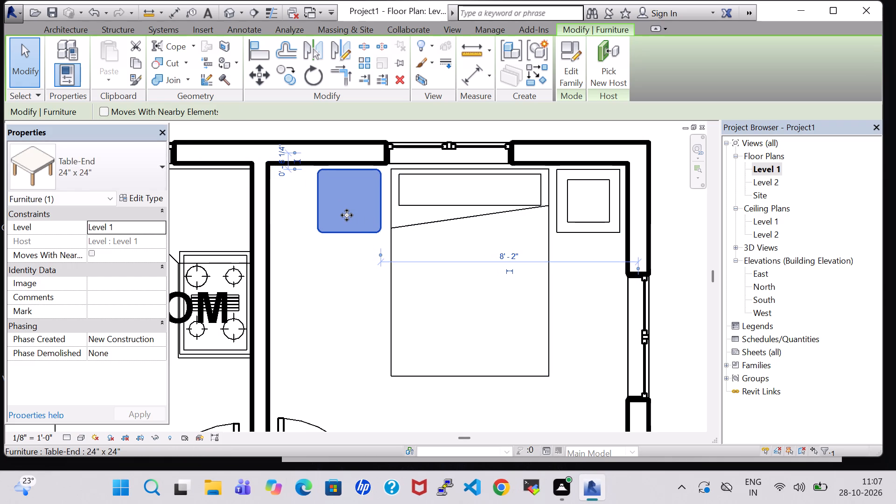
{"action": "key", "text": "Right"}
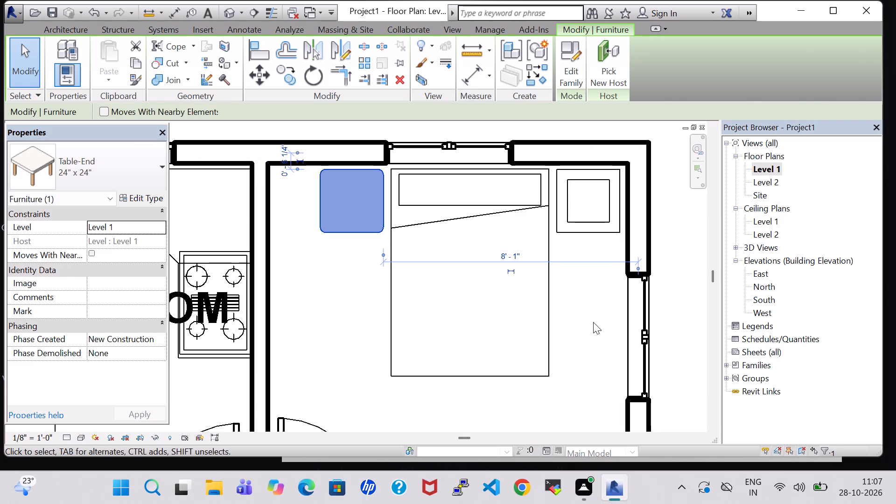
{"action": "left_click", "coordinate": [593, 322]}
Create a similar RPC Plant - Tropical Agave - 1.5' from the first bedroom's and place it at the corner bedroom's end table.
{"action": "scroll", "coordinate": [249, 205], "scroll_direction": "down", "scroll_amount": 9}
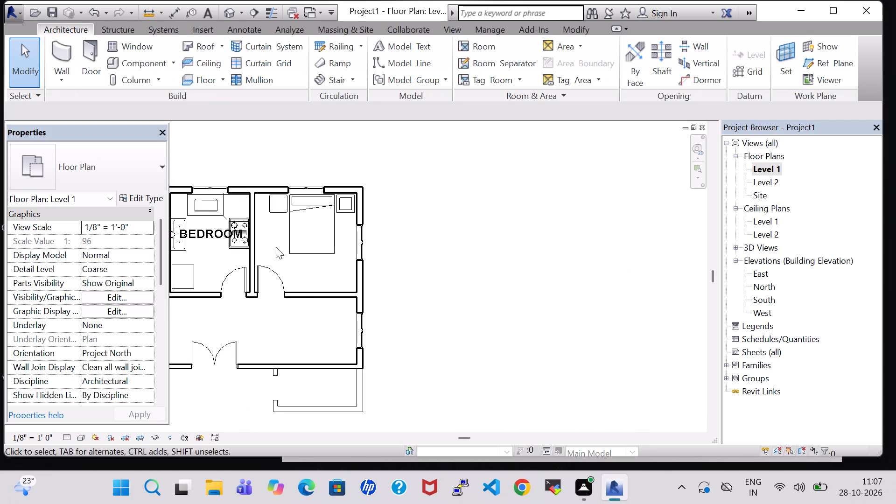
{"action": "middle_click_drag", "start_coordinate": [278, 250], "coordinate": [363, 264]}
{"action": "middle_click", "coordinate": [402, 274]}
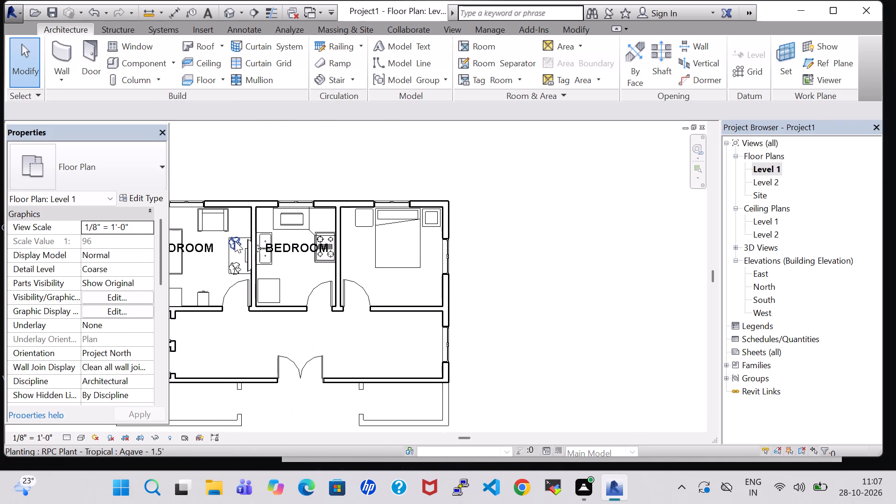
{"action": "left_click", "coordinate": [235, 241]}
{"action": "right_click", "coordinate": [235, 241]}
{"action": "left_click", "coordinate": [327, 243]}
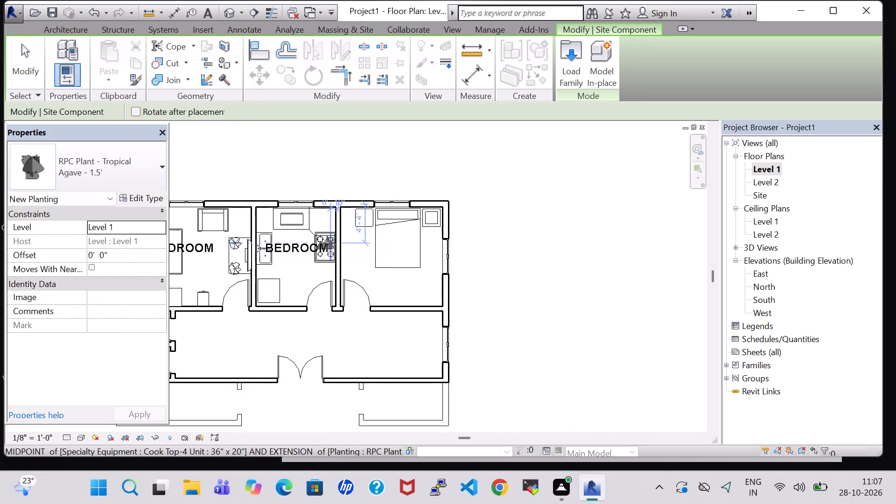
{"action": "scroll", "coordinate": [327, 243], "scroll_direction": "up", "scroll_amount": 7}
{"action": "left_click", "coordinate": [399, 176]}
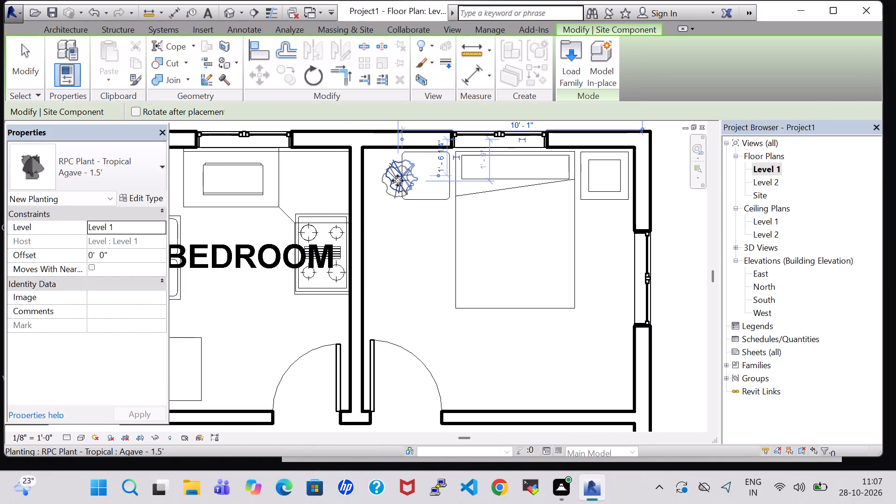
{"action": "key", "text": "Escape"}
{"action": "key", "text": "Escape"}
Set the new agave plant's offset to 2' 0".
{"action": "left_click", "coordinate": [389, 182]}
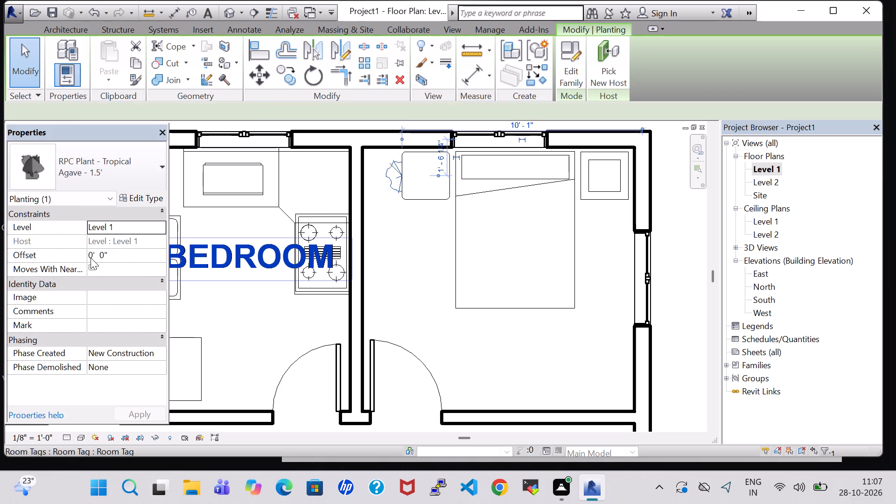
{"action": "left_click", "coordinate": [92, 257]}
{"action": "left_click", "coordinate": [92, 257]}
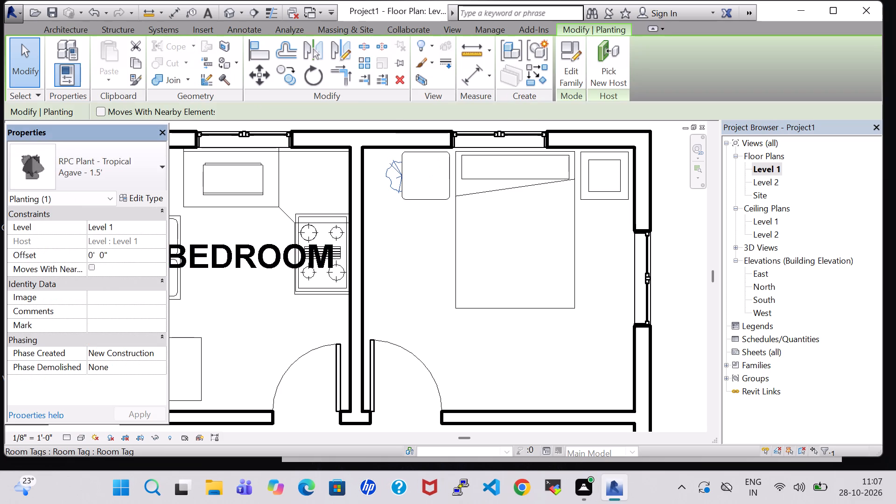
{"action": "key", "text": "BackSpace"}
{"action": "key", "text": "2"}
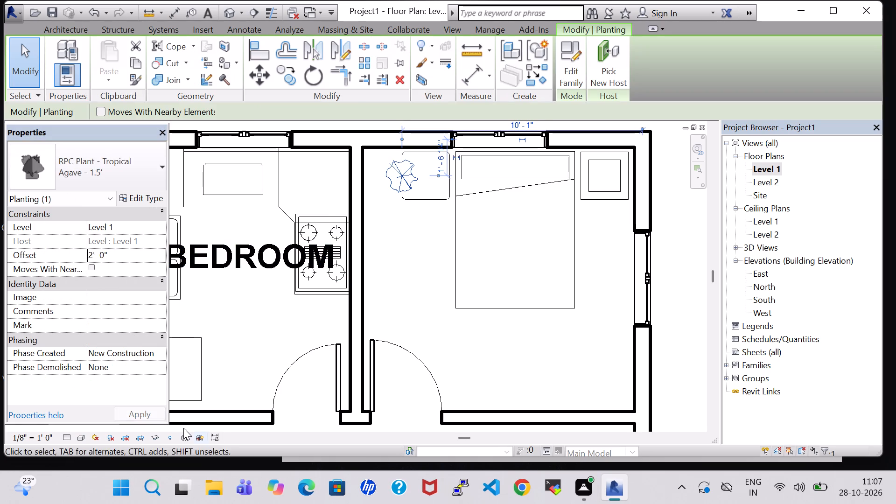
Nudge the agave plant toward the bed until it is centered on the end table.
{"action": "key", "text": "Right"}
{"action": "key", "text": "Right"}
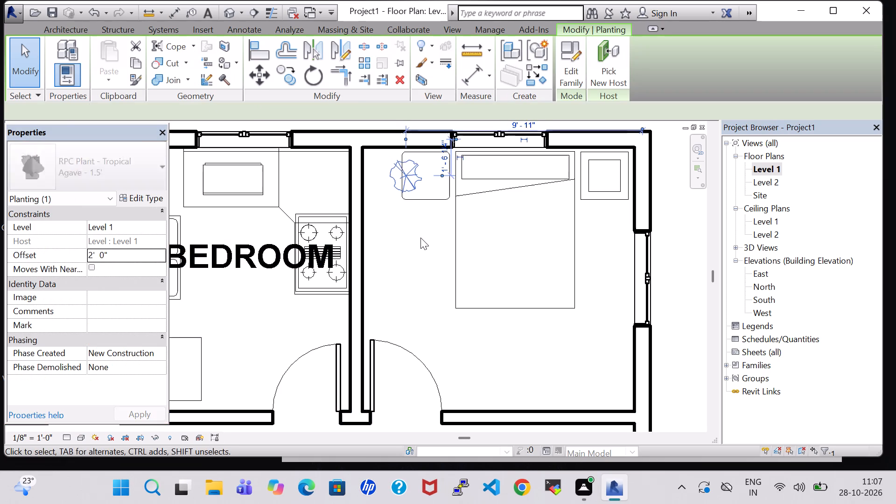
{"action": "key", "text": "Right"}
{"action": "key", "text": "Right"}
{"action": "key", "text": "Right"}
{"action": "key", "text": "Right"}
{"action": "key", "text": "Right"}
{"action": "key", "text": "Right"}
{"action": "key", "text": "Right"}
{"action": "key", "text": "Right"}
{"action": "key", "text": "Right"}
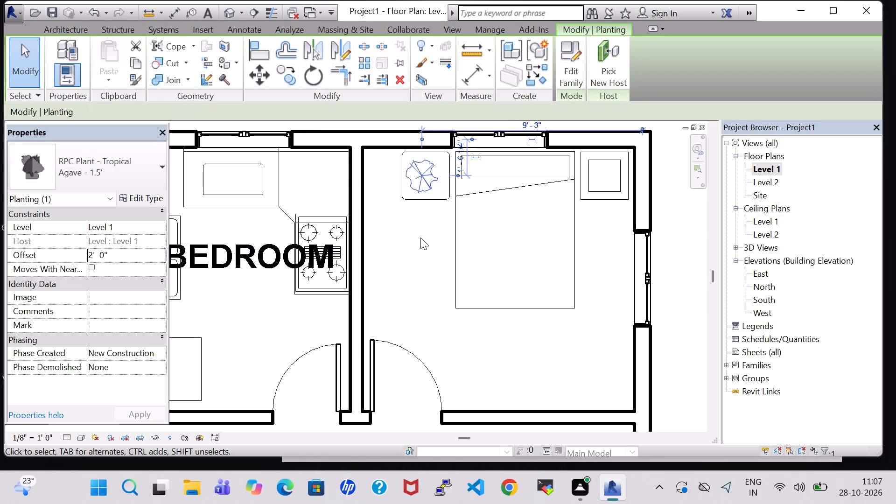
{"action": "key", "text": "Right"}
{"action": "left_click", "coordinate": [420, 238]}
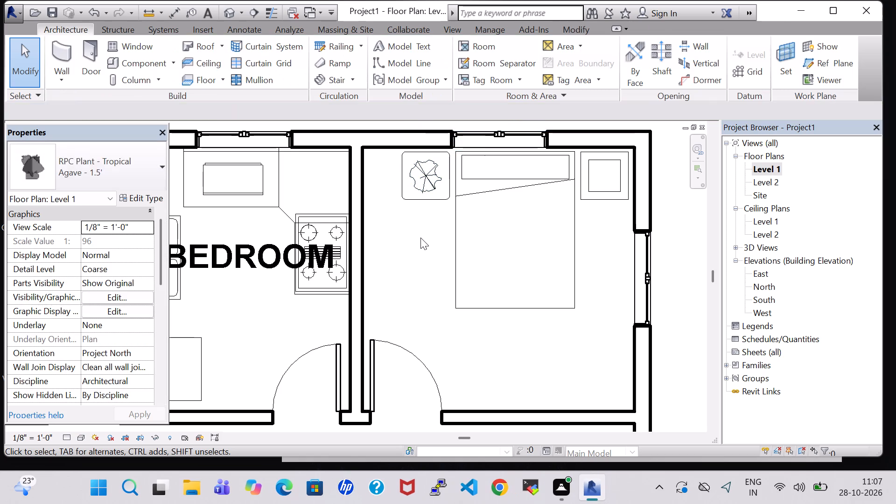
Create a similar 15" x 18" Cabinet-File 2 Drawer from the first bedroom's, rotate it, and place it against the corner bedroom's kitchen partition.
{"action": "scroll", "coordinate": [412, 239], "scroll_direction": "down", "scroll_amount": 6}
{"action": "scroll", "coordinate": [412, 239], "scroll_direction": "up", "scroll_amount": 2}
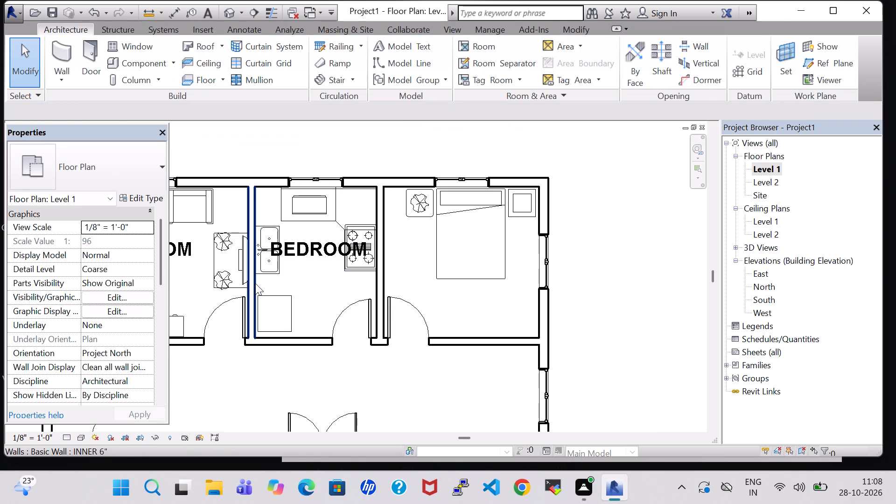
{"action": "middle_click_drag", "start_coordinate": [322, 287], "coordinate": [409, 290]}
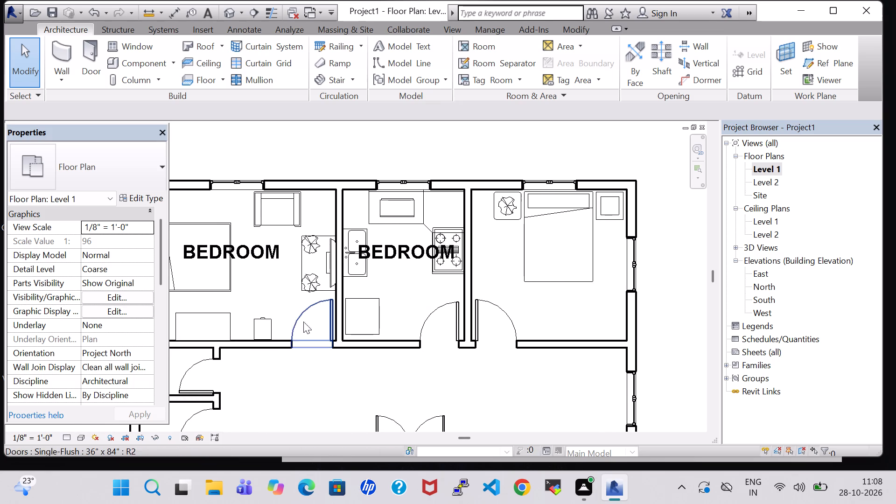
{"action": "left_click", "coordinate": [272, 317]}
{"action": "right_click", "coordinate": [272, 317]}
{"action": "left_click", "coordinate": [346, 256]}
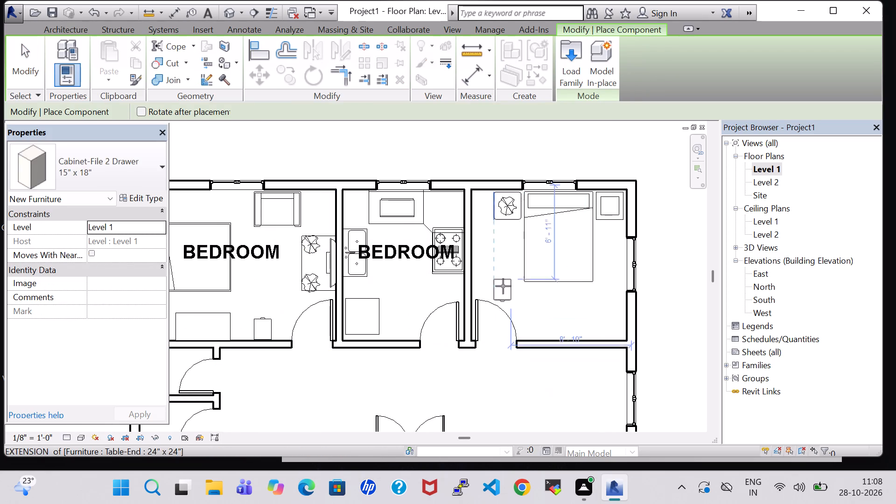
{"action": "key", "text": "space"}
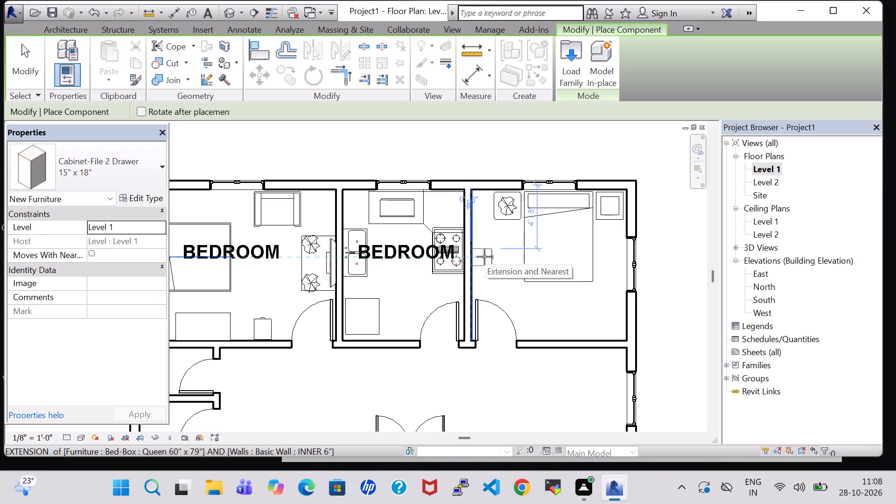
{"action": "key", "text": "Escape"}
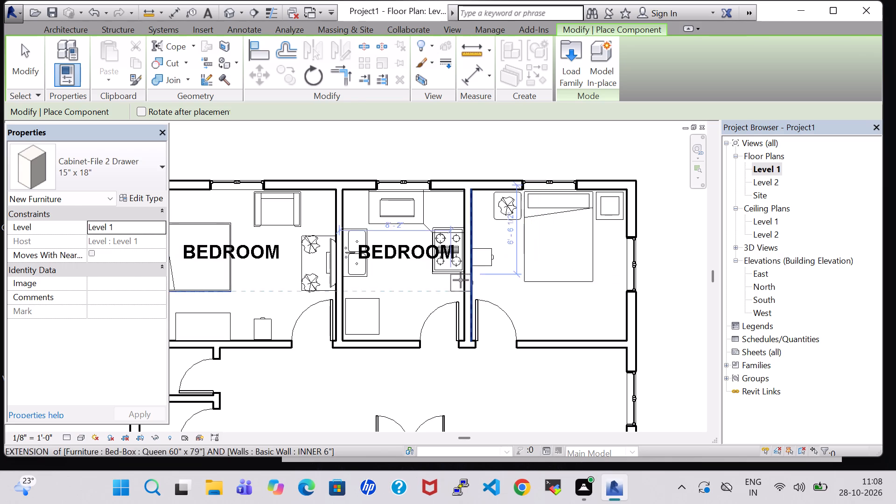
{"action": "key", "text": "Escape"}
Create a similar 24" x 48" Mirror-Ellipse from the first bedroom's and place it on the kitchen partition behind the new file cabinet.
{"action": "left_click", "coordinate": [260, 339]}
{"action": "right_click", "coordinate": [260, 339]}
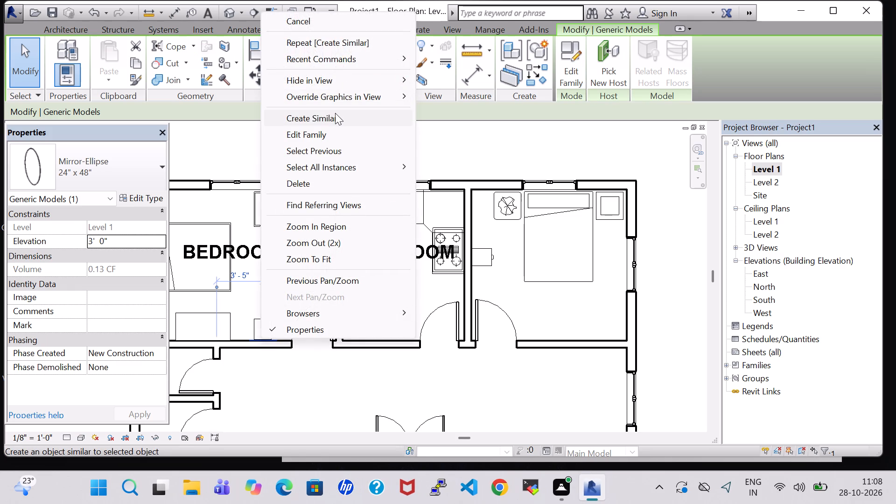
{"action": "left_click", "coordinate": [335, 113]}
{"action": "scroll", "coordinate": [465, 283], "scroll_direction": "up", "scroll_amount": 6}
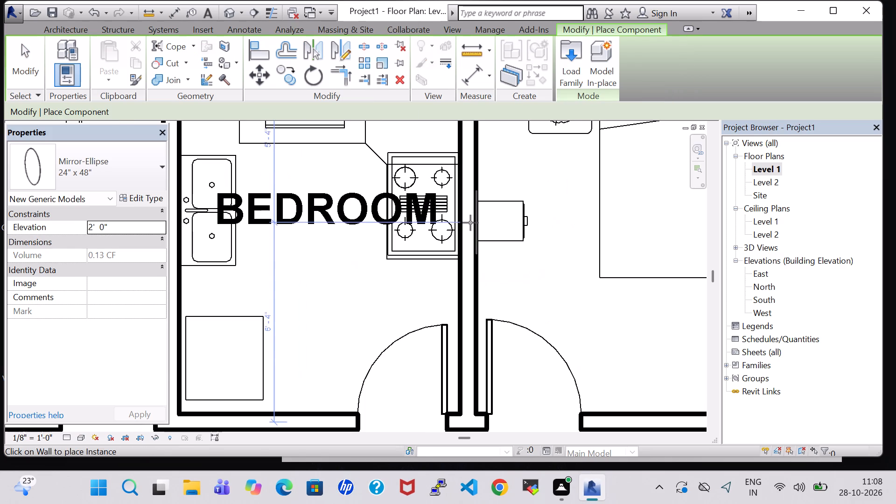
{"action": "left_click", "coordinate": [470, 225]}
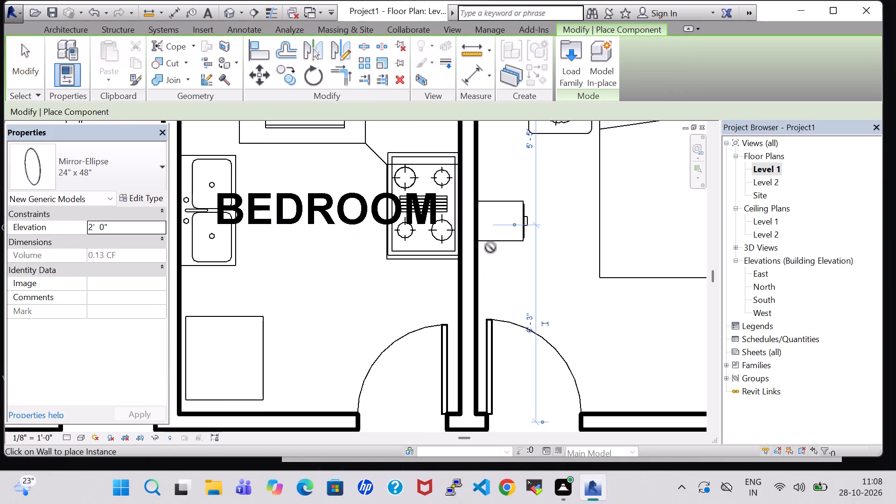
{"action": "key", "text": "Escape"}
{"action": "key", "text": "Escape"}
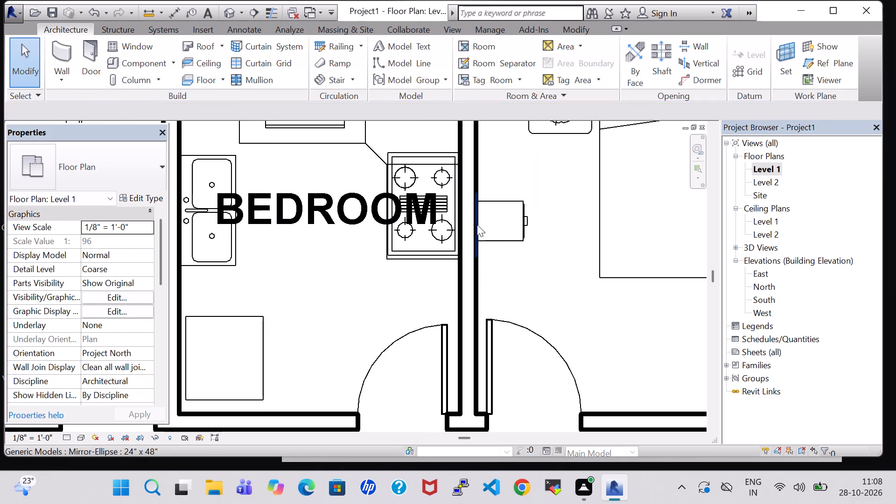
Set the elevation of the new ellipse mirror behind the corner bedroom's file cabinet to 3' 0".
{"action": "left_click", "coordinate": [475, 224]}
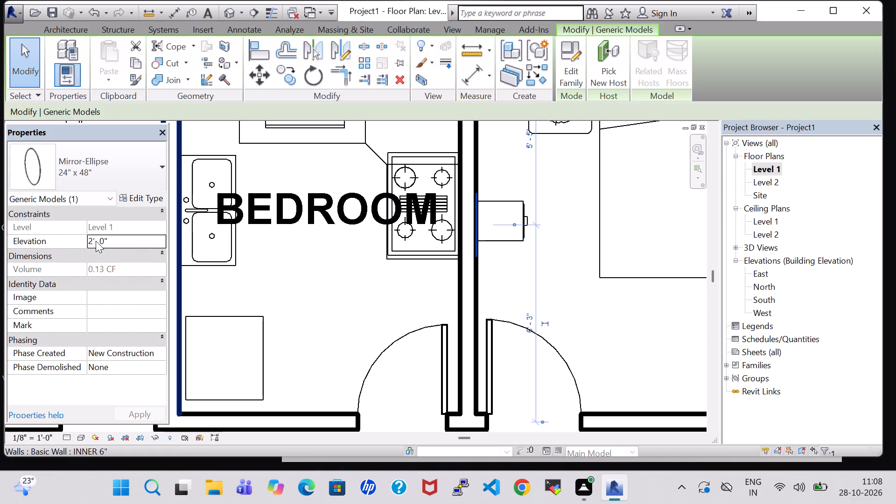
{"action": "double_click", "coordinate": [92, 241]}
{"action": "key", "text": "BackSpace"}
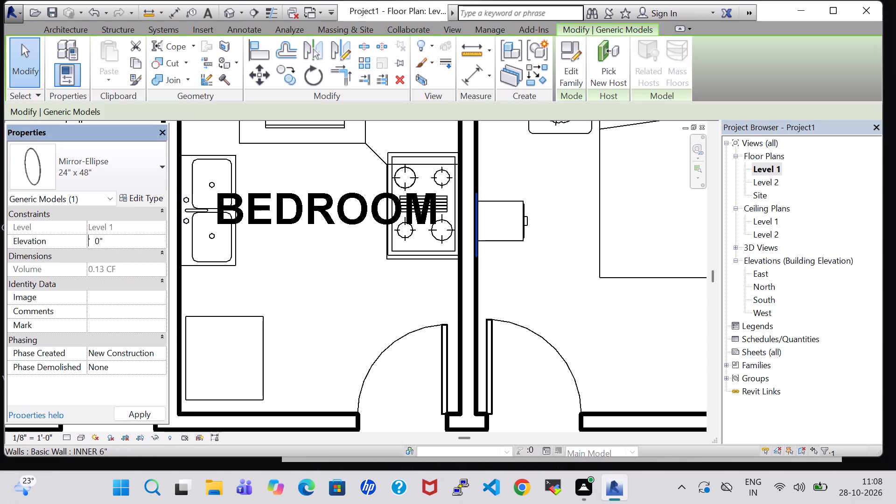
{"action": "key", "text": "3"}
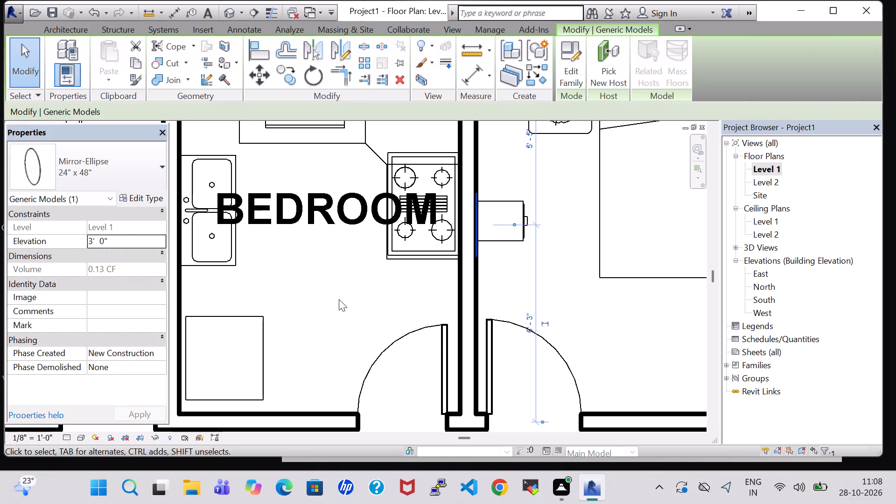
{"action": "left_click", "coordinate": [339, 299]}
Create a similar 48" x 72" x 24" Dresser from the first bedroom's and place it in the corner bedroom where the corridor and exterior walls meet.
{"action": "scroll", "coordinate": [616, 291], "scroll_direction": "down", "scroll_amount": 5}
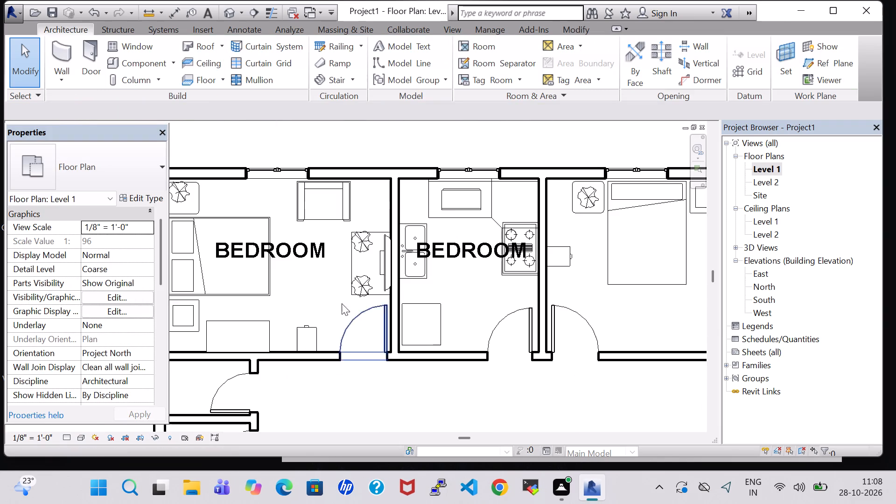
{"action": "left_click", "coordinate": [234, 328]}
{"action": "right_click", "coordinate": [234, 328]}
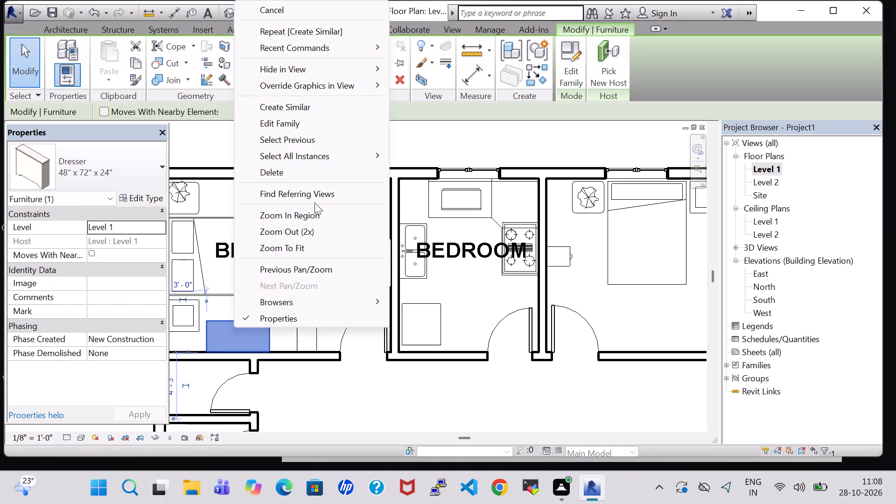
{"action": "left_click", "coordinate": [299, 106]}
{"action": "middle_click_drag", "start_coordinate": [639, 325], "coordinate": [531, 350]}
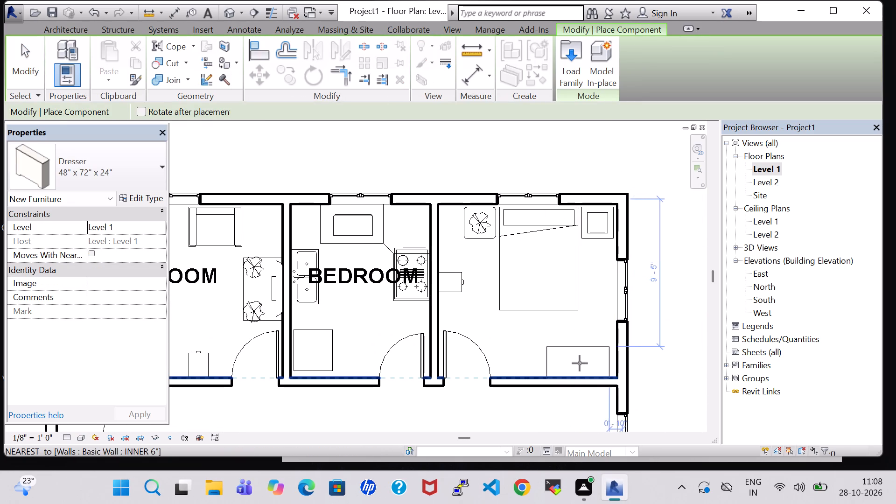
{"action": "left_click", "coordinate": [582, 363]}
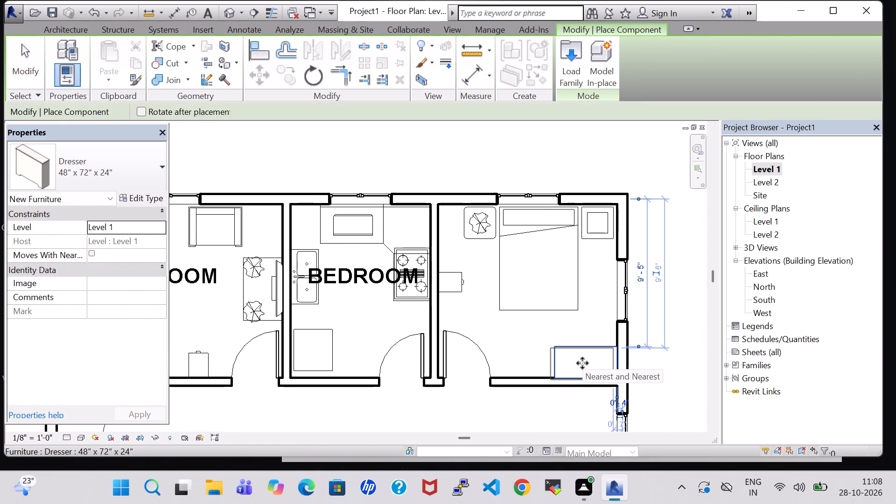
{"action": "key", "text": "Escape"}
{"action": "key", "text": "Escape"}
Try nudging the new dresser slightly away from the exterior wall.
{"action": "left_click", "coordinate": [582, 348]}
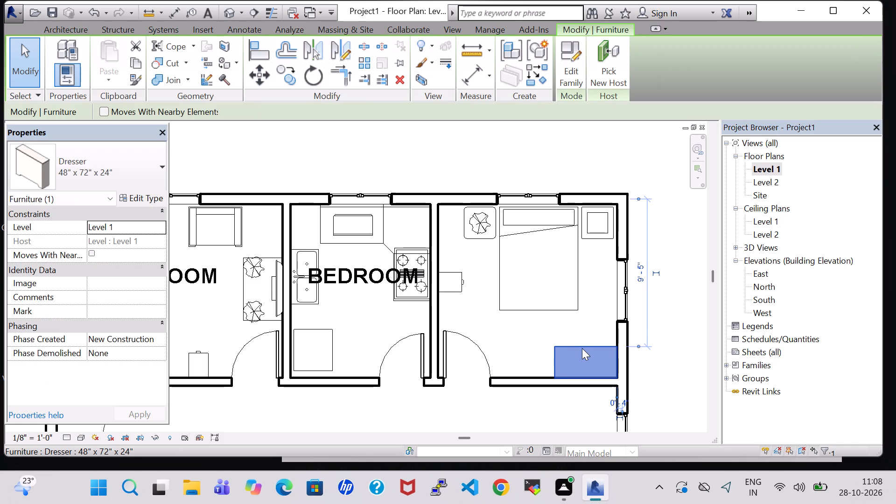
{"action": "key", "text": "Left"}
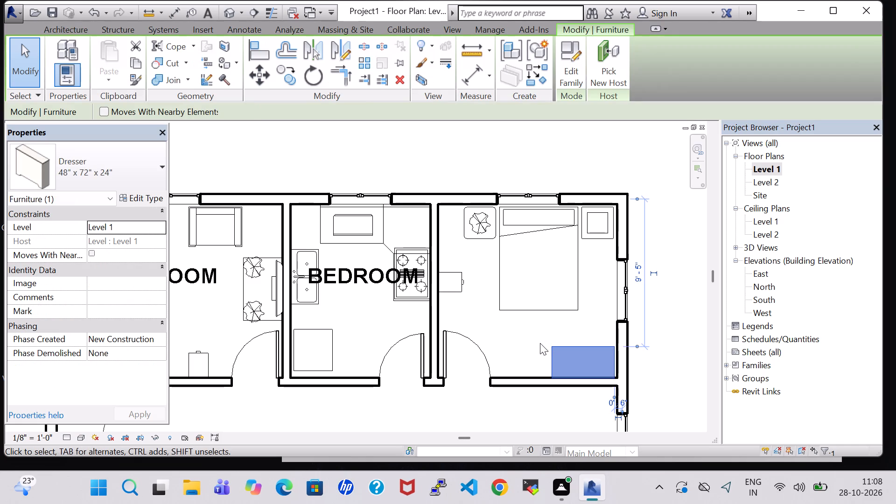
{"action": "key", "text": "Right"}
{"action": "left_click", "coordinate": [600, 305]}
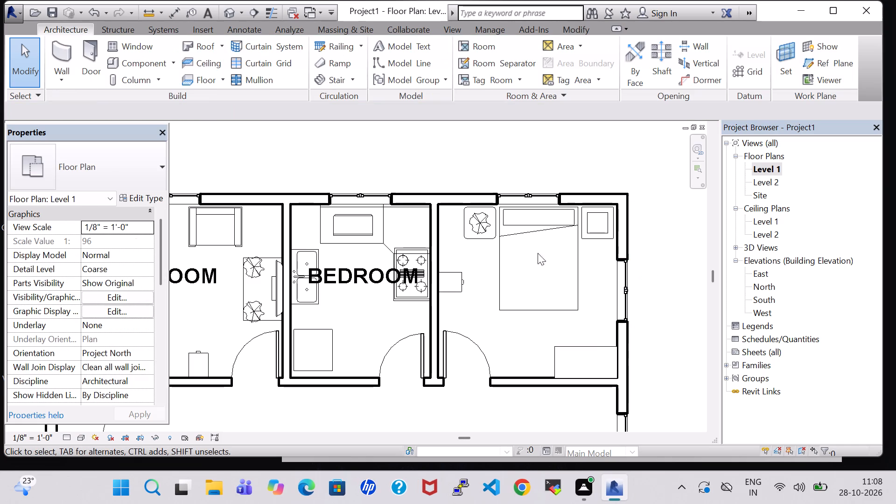
Create a similar flat-screen TV from the first bedroom's, rotate it to face the bed, and place it on the corridor wall beside the dresser.
{"action": "left_click", "coordinate": [279, 294]}
{"action": "right_click", "coordinate": [279, 294]}
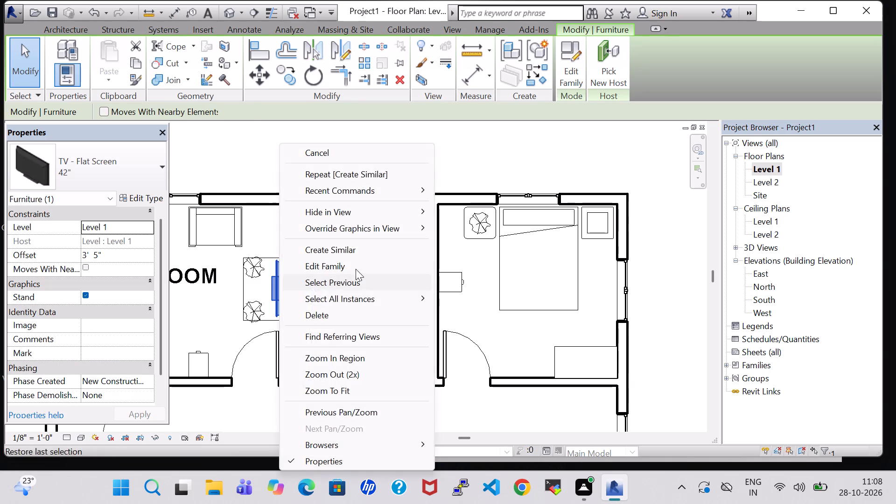
{"action": "left_click", "coordinate": [355, 255]}
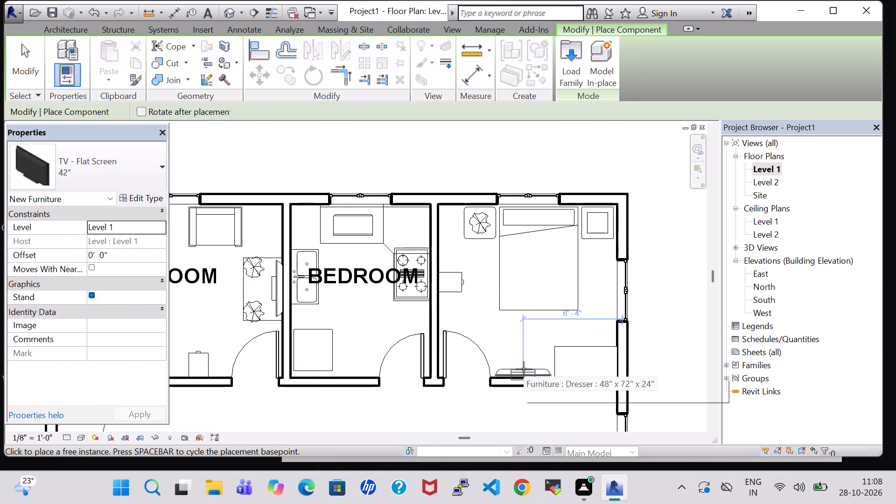
{"action": "key", "text": "space"}
{"action": "key", "text": "space"}
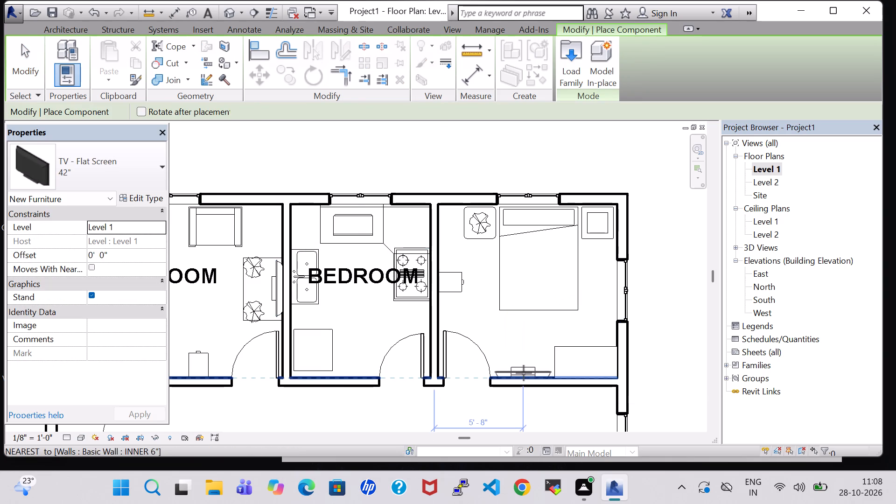
{"action": "left_click", "coordinate": [524, 373]}
{"action": "key", "text": "Escape"}
{"action": "key", "text": "Escape"}
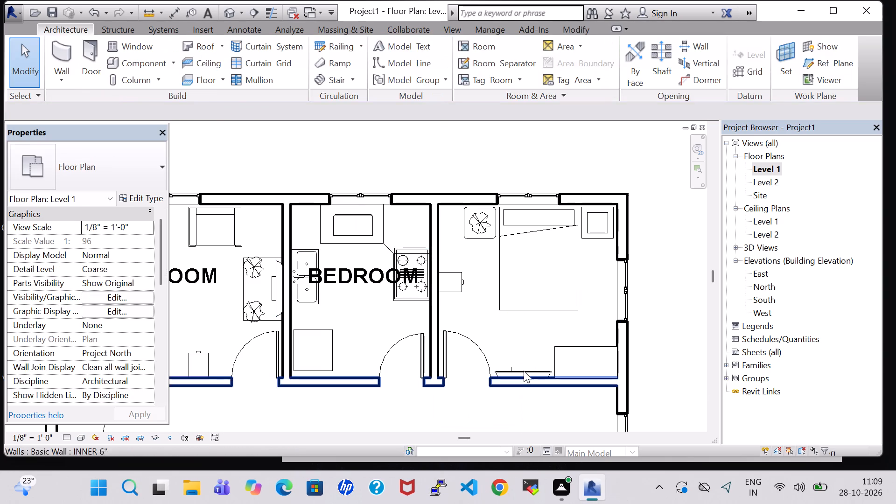
Change the type of the corner bedroom's new flat-screen TV to 37".
{"action": "left_click", "coordinate": [524, 370]}
{"action": "left_click", "coordinate": [141, 202]}
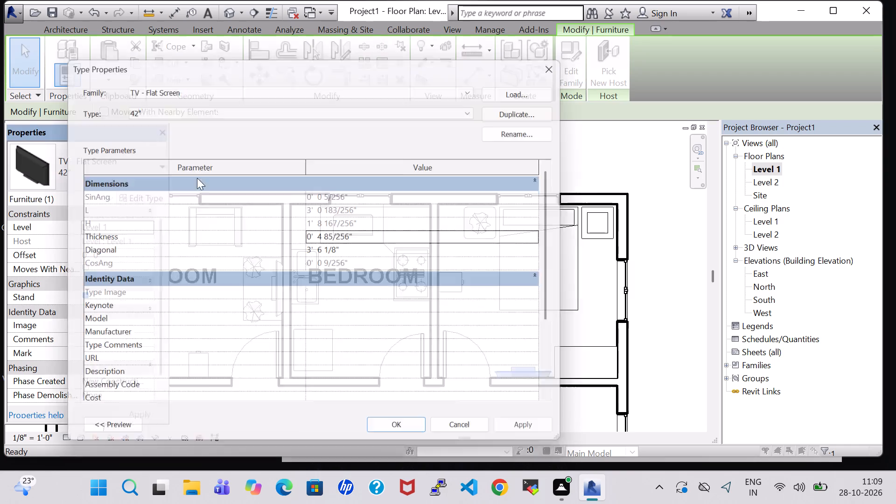
{"action": "left_click", "coordinate": [300, 112]}
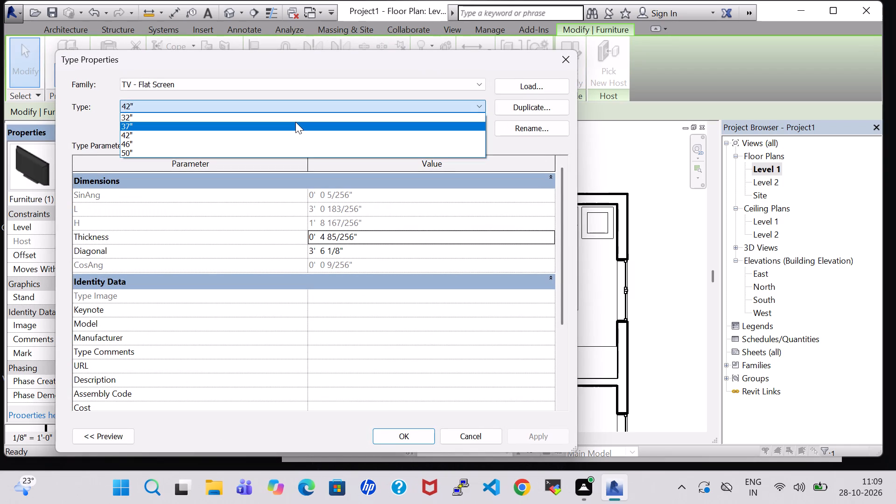
{"action": "left_click", "coordinate": [295, 122]}
{"action": "left_click", "coordinate": [406, 439]}
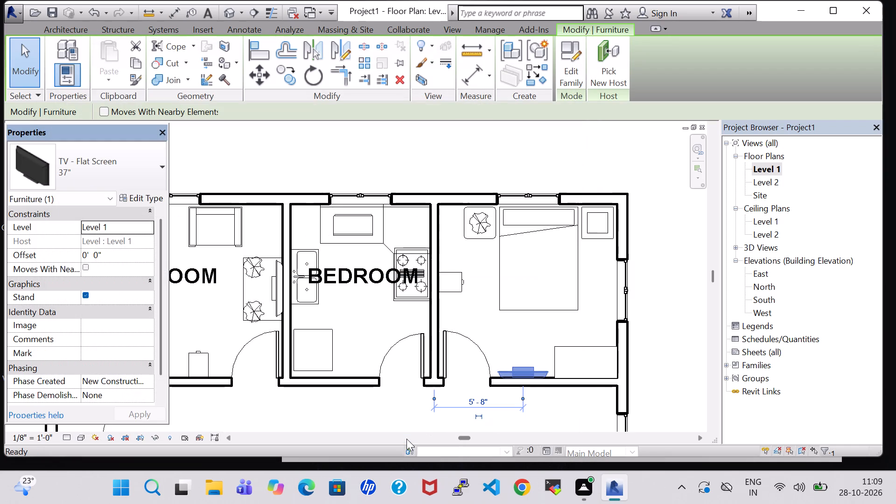
{"action": "left_click", "coordinate": [664, 302]}
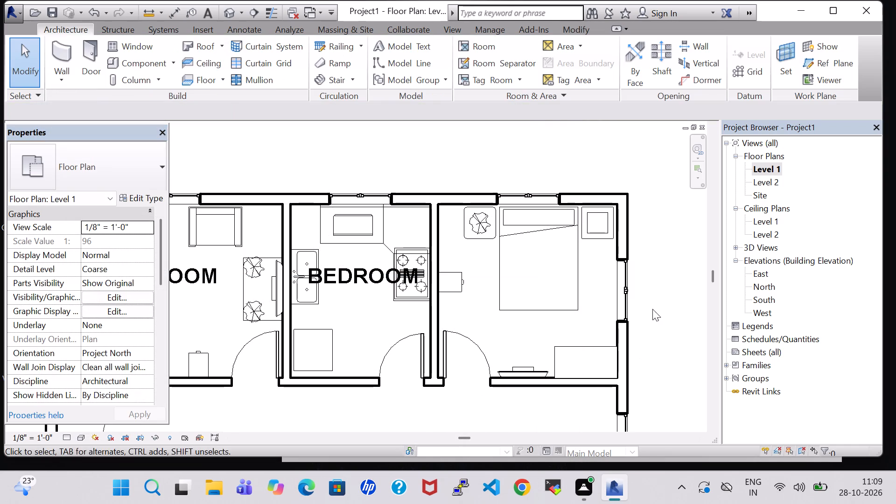
Save the project as Project103 in the Desktop's work folder and open the default 3D view.
{"action": "left_click", "coordinate": [230, 8]}
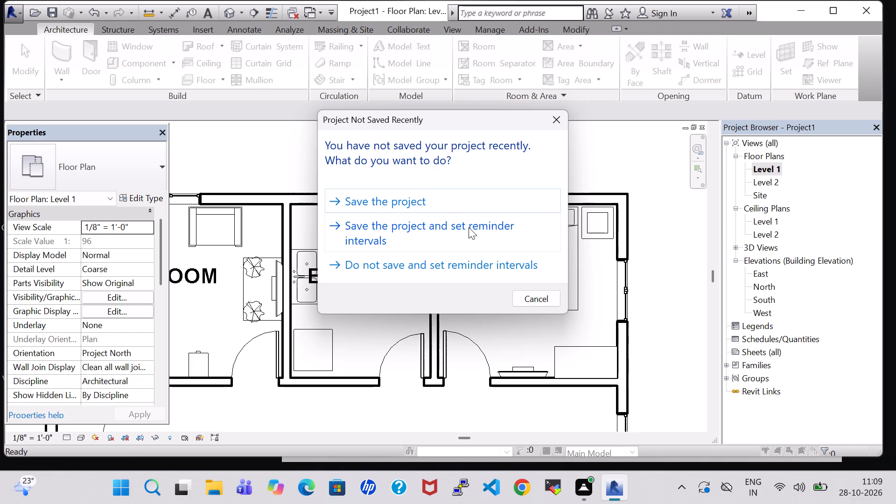
{"action": "left_click", "coordinate": [414, 205]}
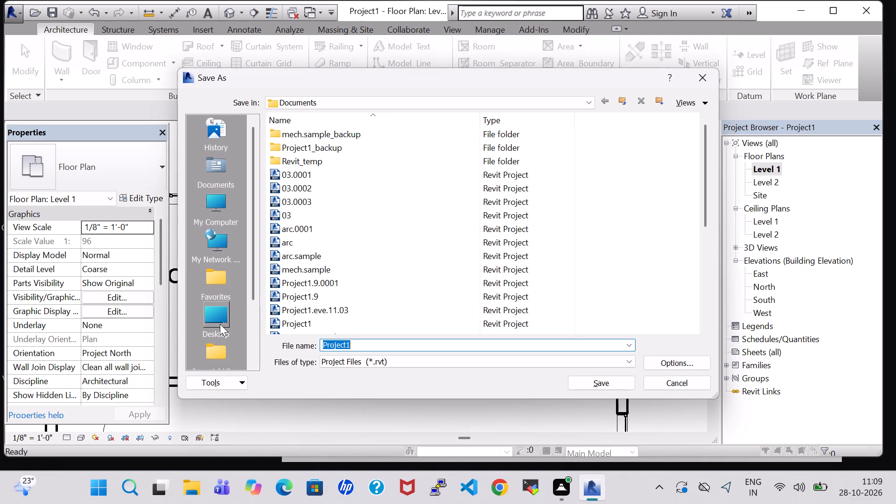
{"action": "left_click", "coordinate": [218, 322]}
{"action": "scroll", "coordinate": [330, 299], "scroll_direction": "down", "scroll_amount": 3}
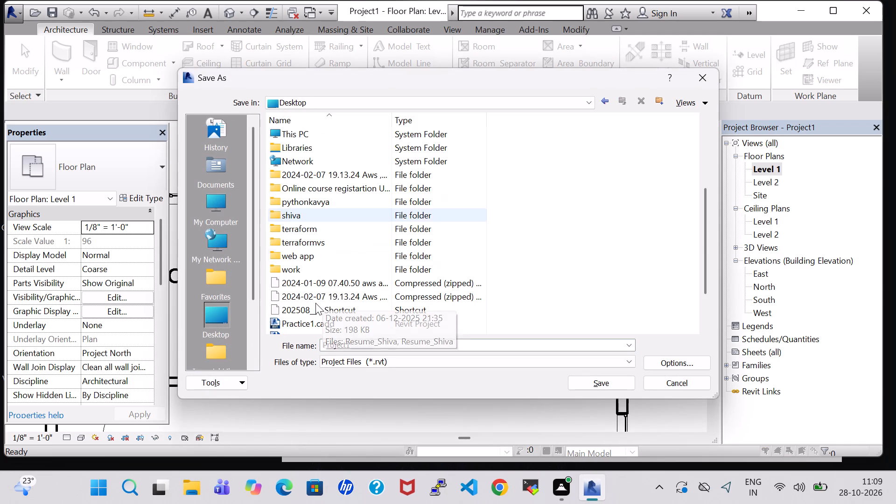
{"action": "double_click", "coordinate": [314, 267]}
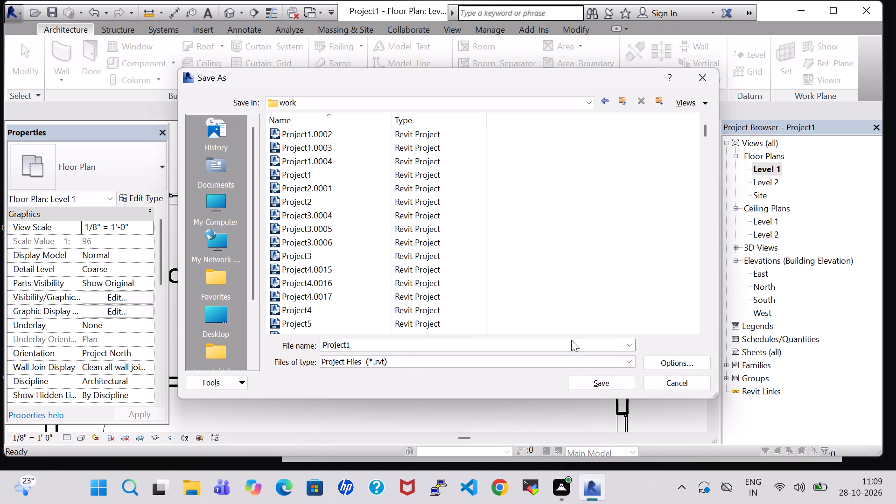
{"action": "left_click_drag", "start_coordinate": [706, 132], "coordinate": [705, 329]}
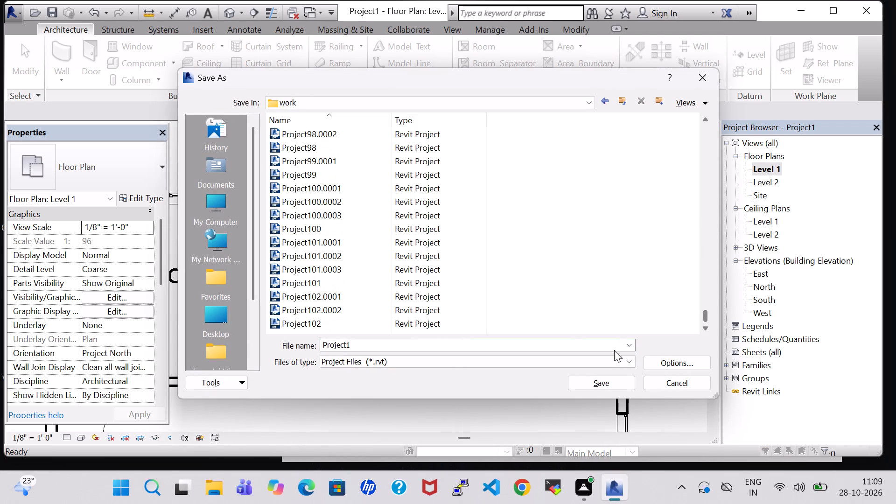
{"action": "left_click", "coordinate": [358, 345]}
{"action": "left_click", "coordinate": [358, 345]}
{"action": "left_click", "coordinate": [358, 345]}
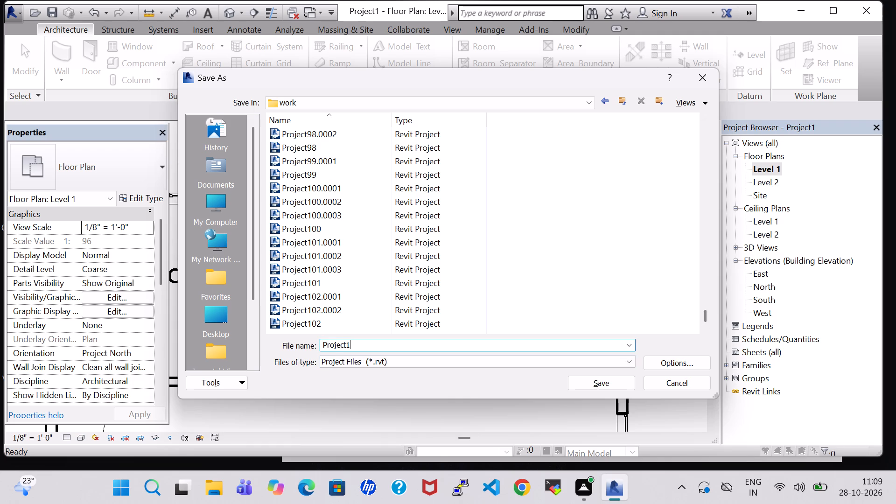
{"action": "type", "text": "03"}
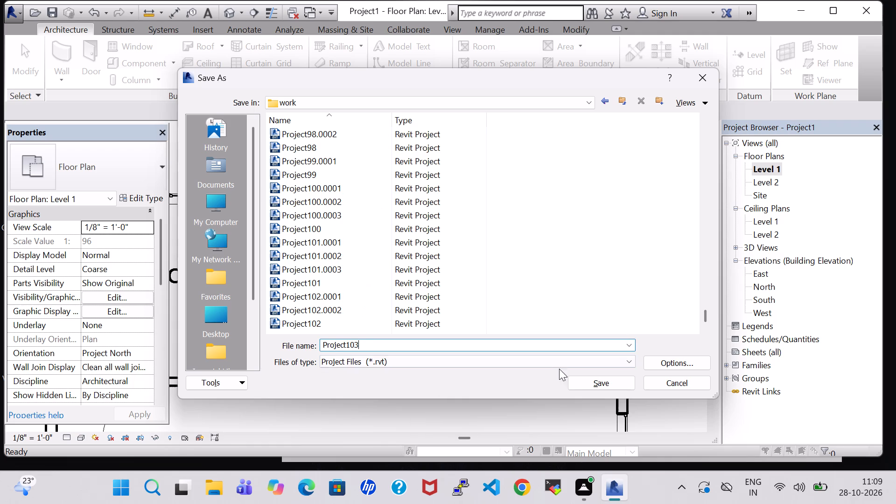
{"action": "left_click", "coordinate": [601, 388]}
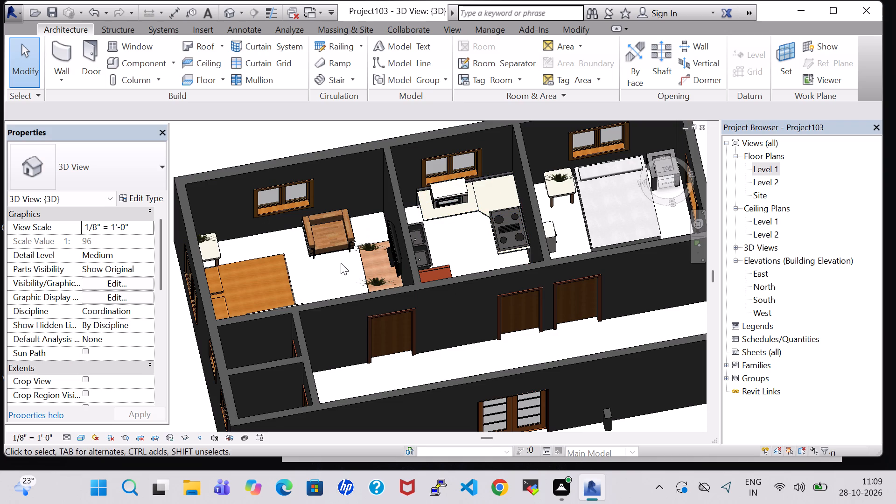
Rotate the corner bedroom's dresser 180 degrees in the 3D view so its drawers face into the room.
{"action": "middle_click_drag", "start_coordinate": [568, 225], "coordinate": [535, 261], "text": "shift"}
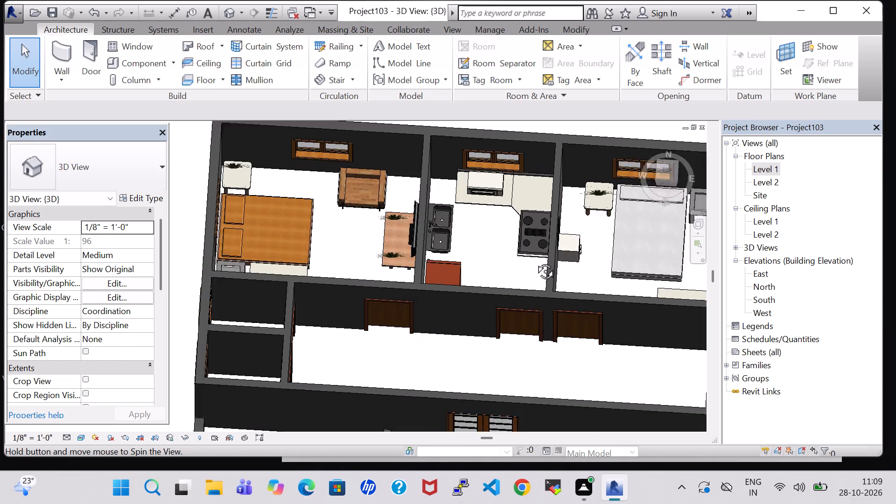
{"action": "middle_click_drag", "start_coordinate": [535, 261], "coordinate": [678, 204], "text": "shift"}
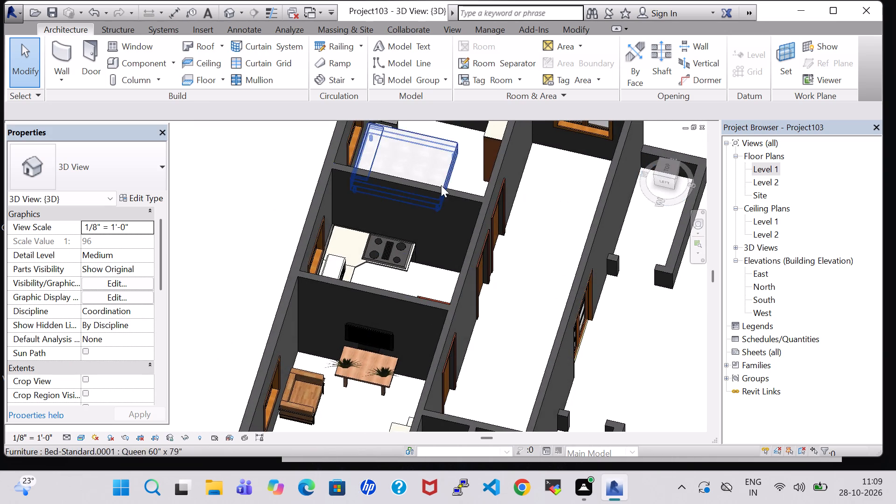
{"action": "middle_click_drag", "start_coordinate": [441, 185], "coordinate": [604, 184], "text": "shift"}
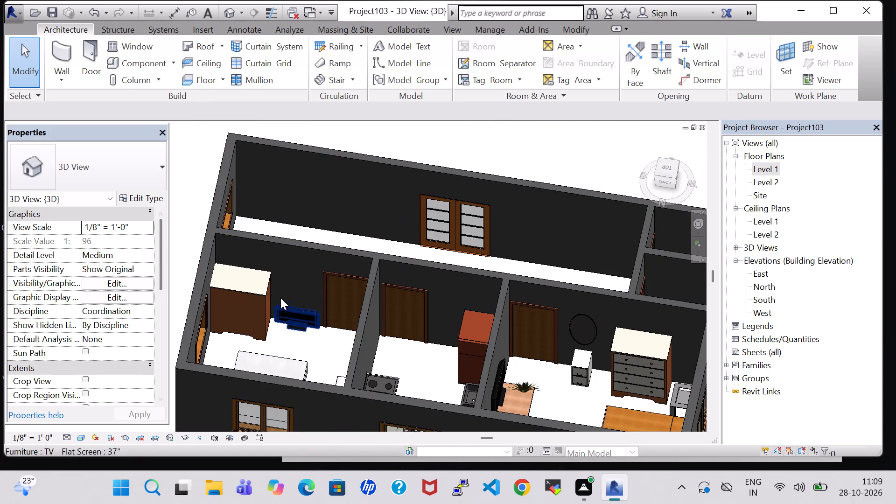
{"action": "left_click", "coordinate": [248, 292]}
{"action": "key", "text": "space"}
{"action": "key", "text": "space"}
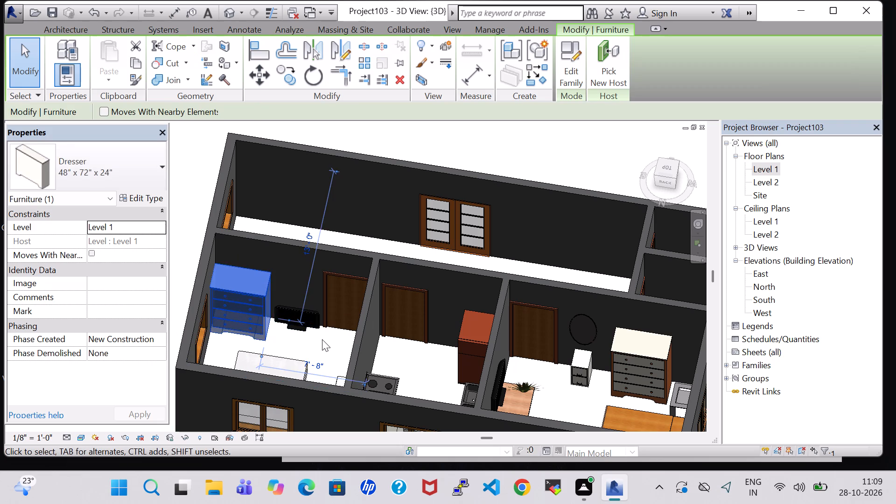
{"action": "left_click", "coordinate": [322, 344]}
Set the offset of the corner bedroom's 37" flat-screen TV to 3' 3".
{"action": "left_click", "coordinate": [302, 318]}
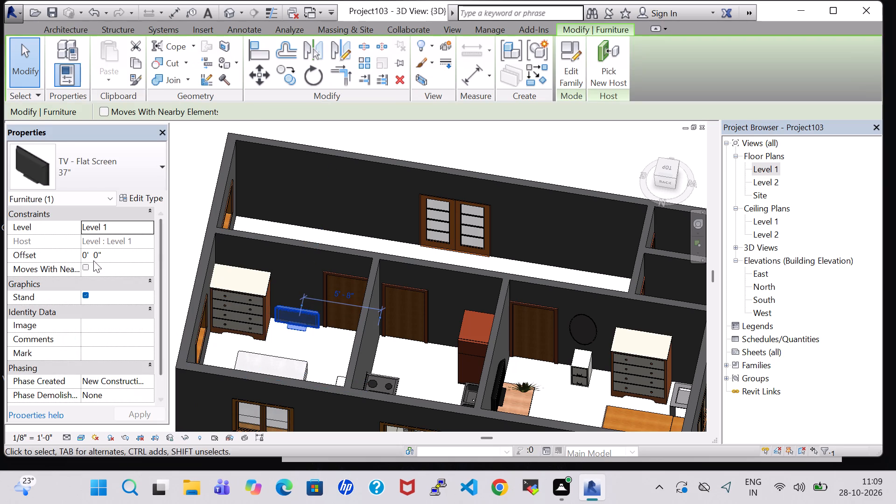
{"action": "left_click", "coordinate": [88, 256]}
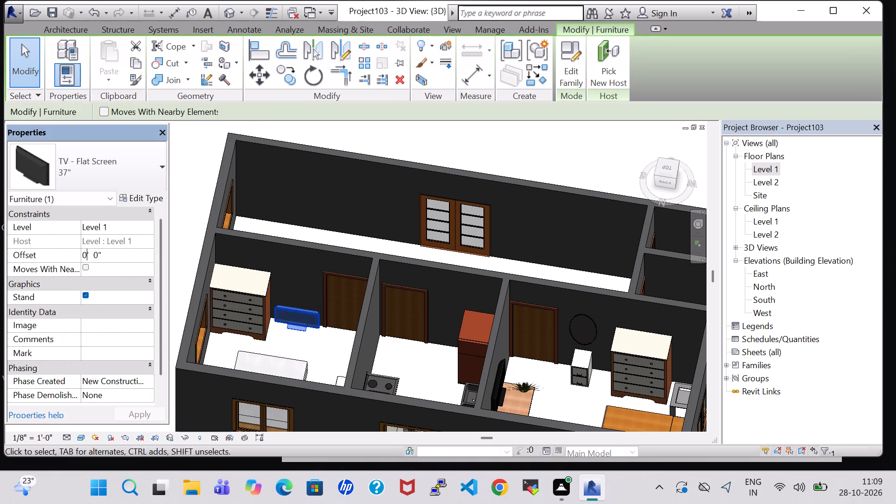
{"action": "key", "text": "BackSpace"}
{"action": "key", "text": "3"}
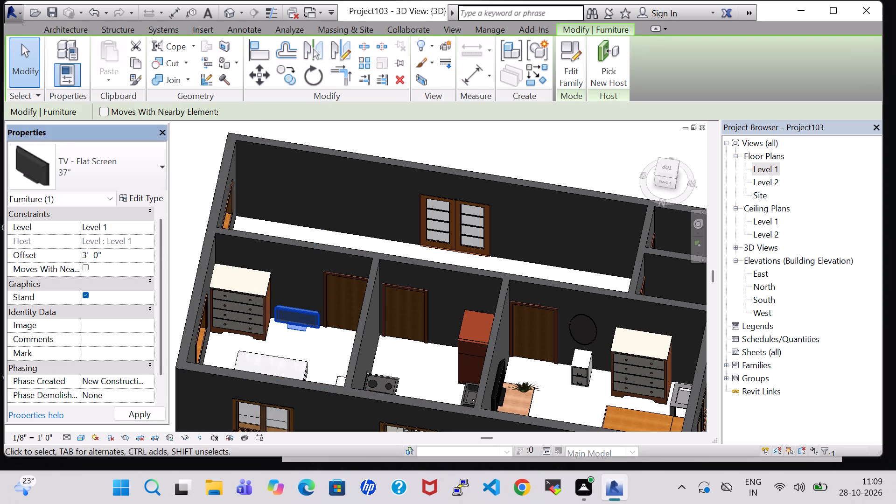
{"action": "left_click", "coordinate": [97, 254]}
{"action": "key", "text": "BackSpace"}
{"action": "key", "text": "3"}
{"action": "left_click", "coordinate": [130, 410]}
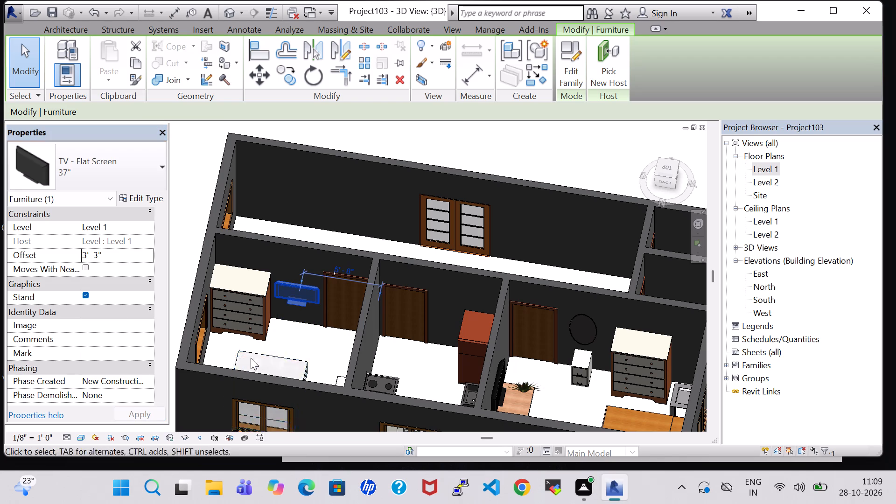
Examine the corner bedroom's raised TV and surrounding furniture from several angles in the 3D view.
{"action": "left_click", "coordinate": [296, 331]}
{"action": "middle_click_drag", "start_coordinate": [296, 331], "coordinate": [296, 328], "text": "shift"}
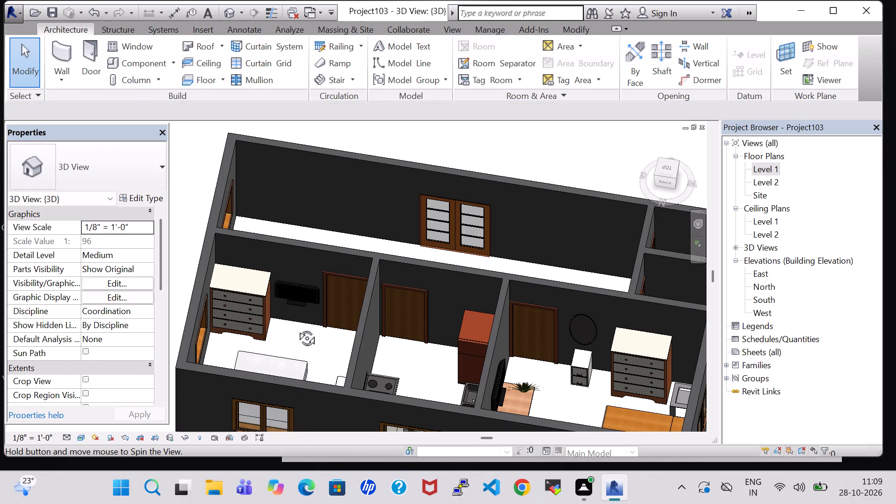
{"action": "middle_click_drag", "start_coordinate": [296, 328], "coordinate": [296, 310], "text": "shift"}
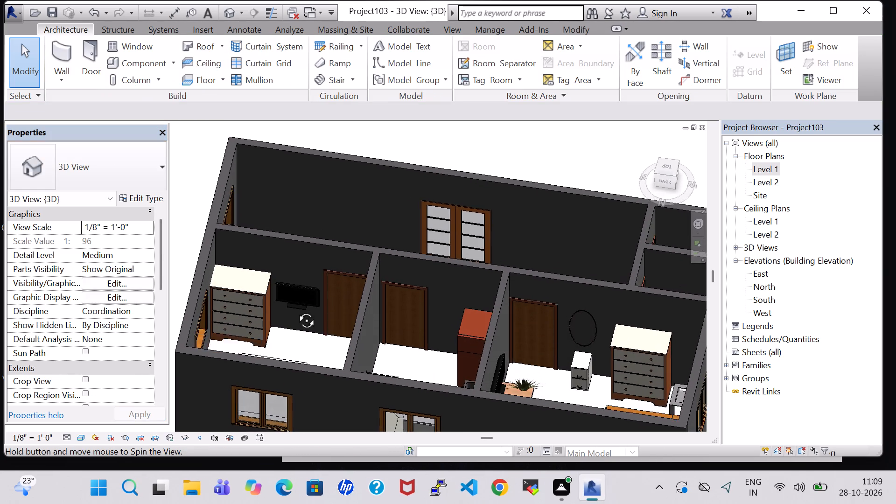
{"action": "middle_click_drag", "start_coordinate": [296, 310], "coordinate": [375, 367], "text": "shift"}
{"action": "middle_click_drag", "start_coordinate": [392, 388], "coordinate": [476, 264]}
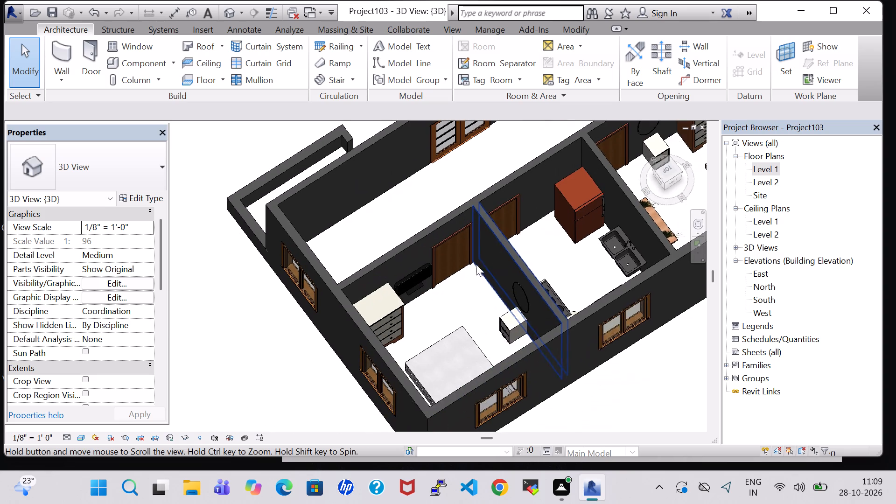
{"action": "middle_click_drag", "start_coordinate": [467, 297], "coordinate": [562, 280]}
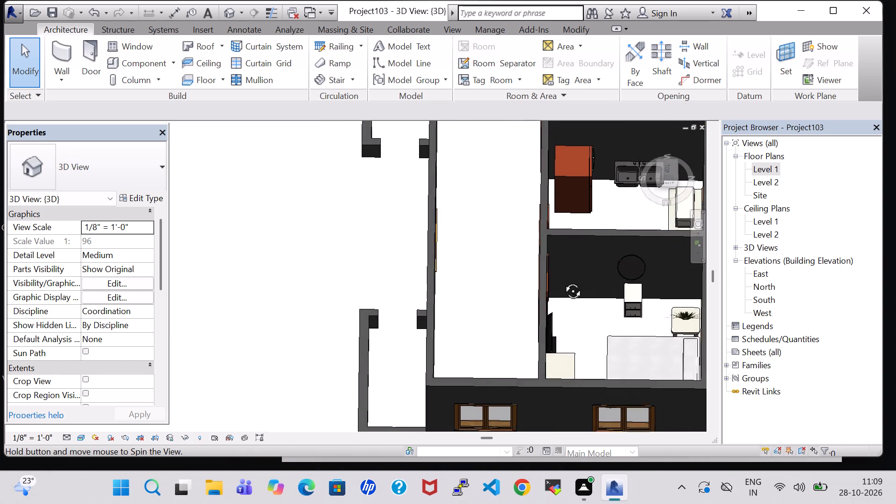
{"action": "middle_click_drag", "start_coordinate": [562, 280], "coordinate": [563, 276]}
{"action": "middle_click_drag", "start_coordinate": [563, 269], "coordinate": [604, 283], "text": "shift"}
Open the Level 1 floor plan and place a tagged room in the corner bedroom.
{"action": "double_click", "coordinate": [763, 173]}
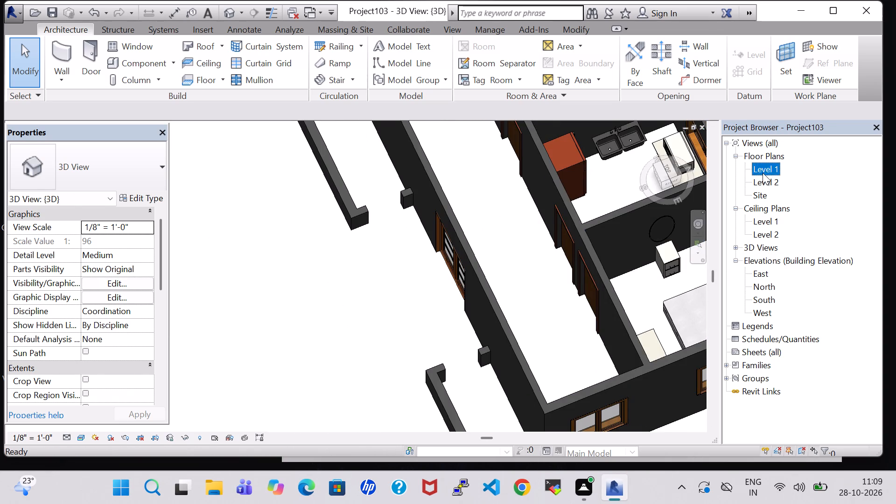
{"action": "scroll", "coordinate": [690, 267], "scroll_direction": "down", "scroll_amount": 4}
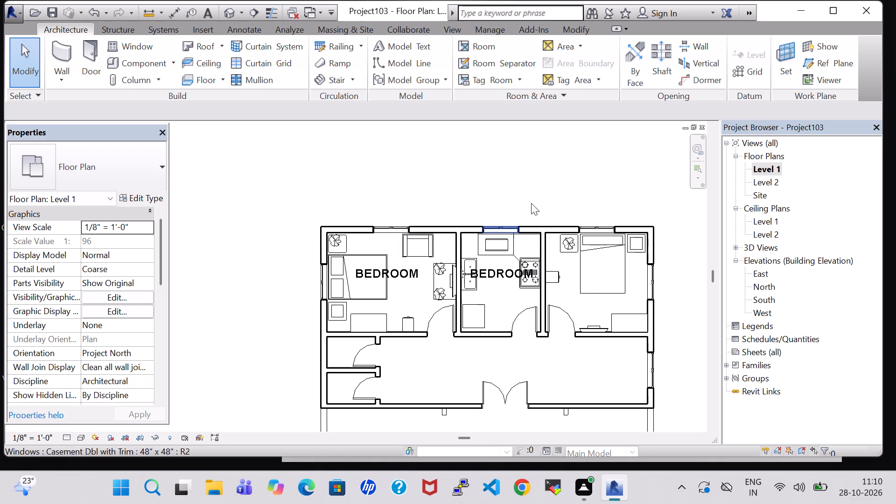
{"action": "left_click", "coordinate": [537, 185]}
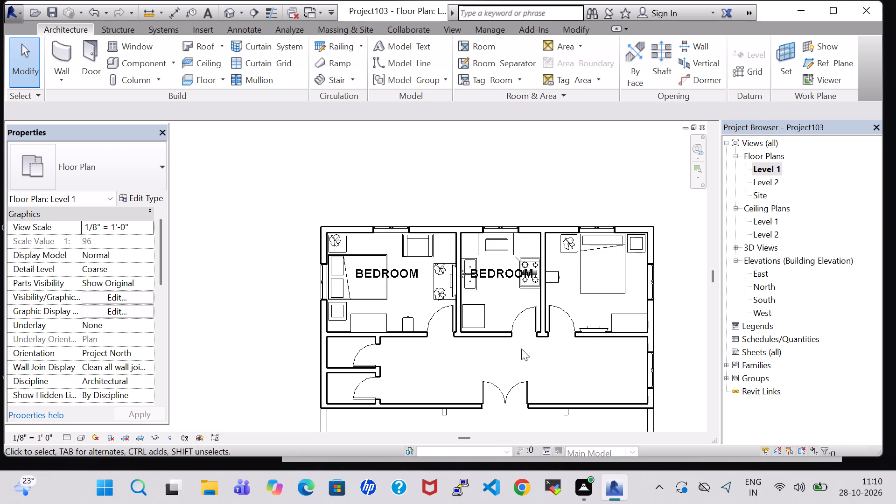
{"action": "left_click", "coordinate": [445, 369]}
{"action": "scroll", "coordinate": [445, 369], "scroll_direction": "up", "scroll_amount": 2}
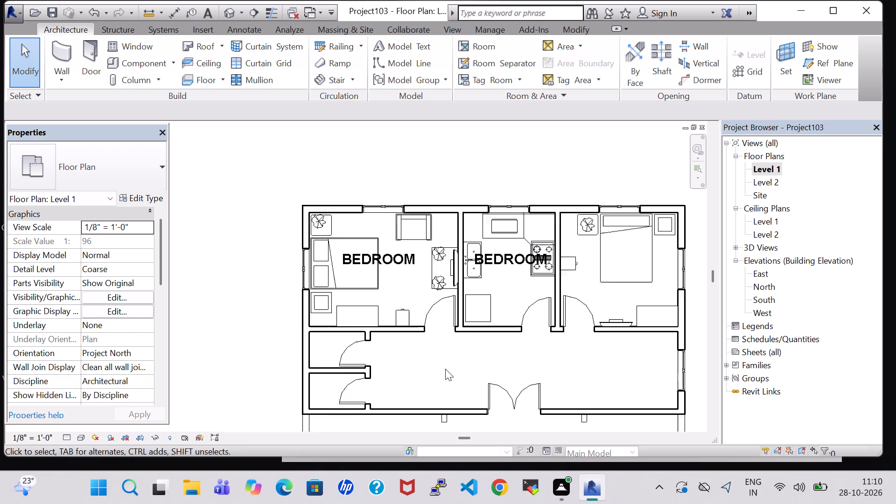
{"action": "scroll", "coordinate": [445, 369], "scroll_direction": "up", "scroll_amount": 1}
{"action": "middle_click_drag", "start_coordinate": [445, 369], "coordinate": [341, 382]}
{"action": "scroll", "coordinate": [411, 378], "scroll_direction": "up", "scroll_amount": 1}
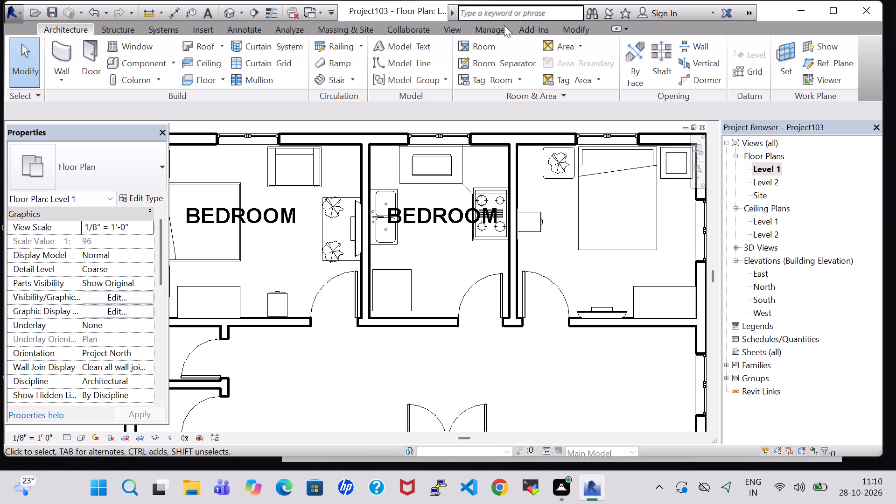
{"action": "left_click", "coordinate": [474, 42]}
{"action": "left_click", "coordinate": [625, 237]}
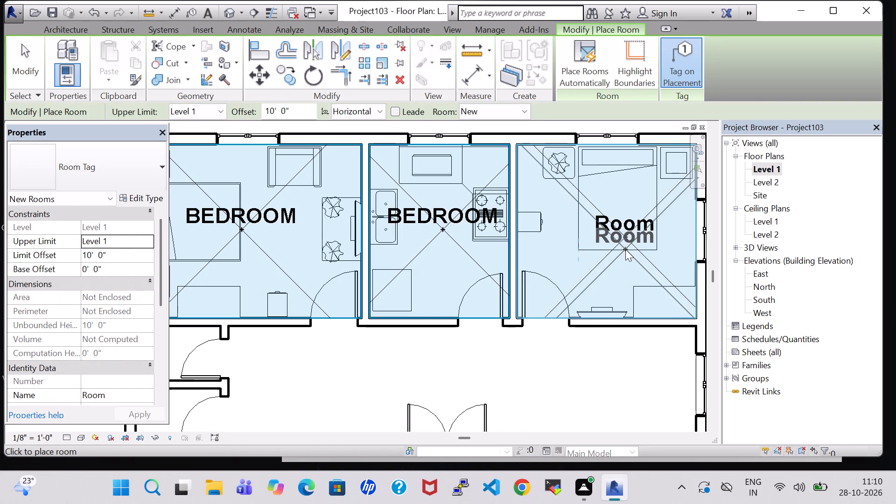
{"action": "key", "text": "Escape"}
{"action": "key", "text": "Escape"}
Rename the corner bedroom's new room tag to BEDROOM.
{"action": "double_click", "coordinate": [627, 230]}
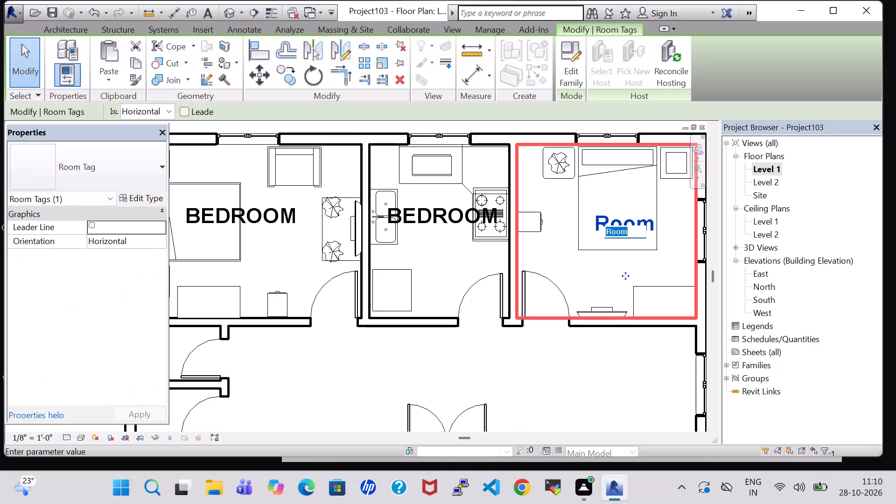
{"action": "key", "text": "BackSpace"}
{"action": "type", "text": "BDROOM"}
{"action": "key", "text": "Return"}
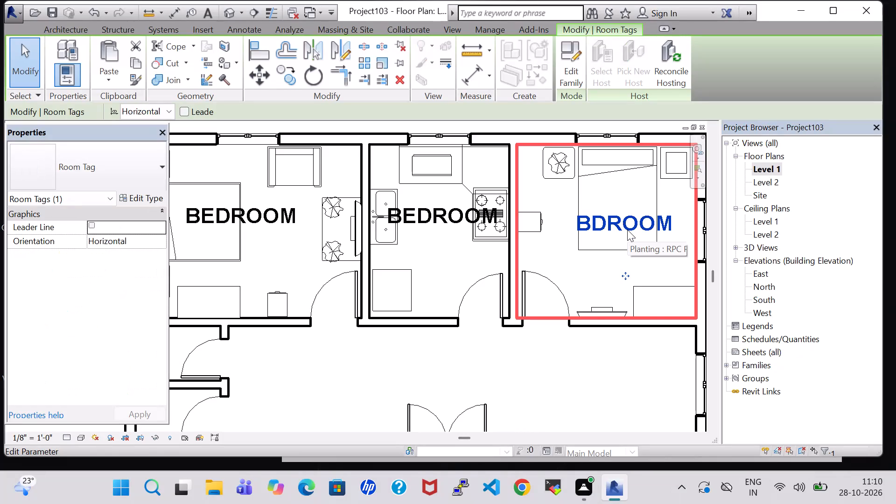
{"action": "left_click", "coordinate": [627, 230]}
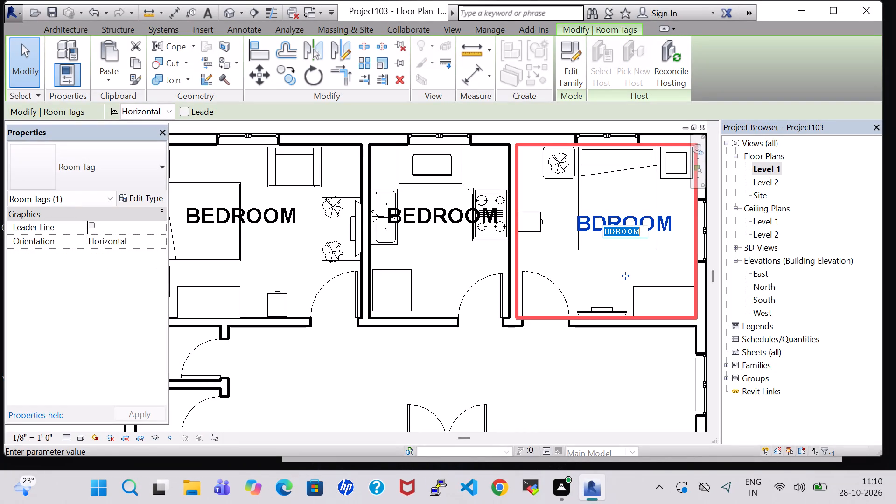
{"action": "left_click", "coordinate": [609, 230]}
{"action": "key", "text": "e"}
{"action": "key", "text": "Return"}
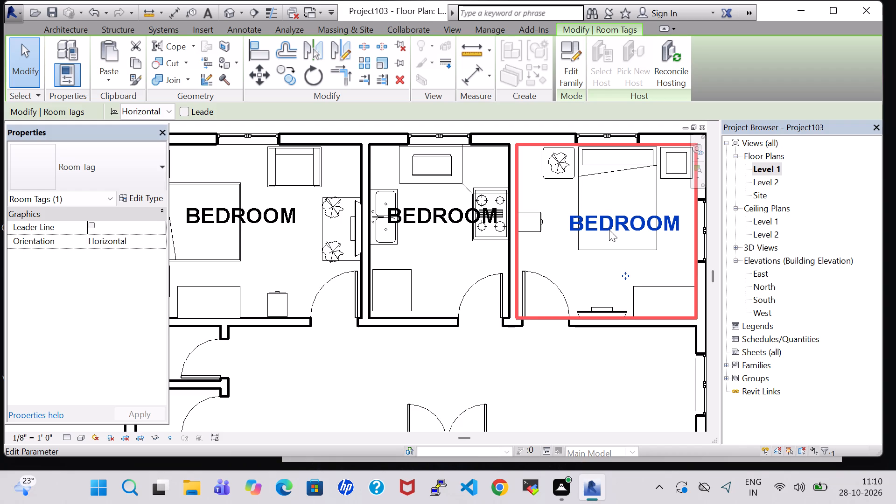
Load the Toilet-Domestic-3D component family from the US Imperial library's Plumbing, Architectural, Fixtures, Water Closets folder.
{"action": "scroll", "coordinate": [609, 240], "scroll_direction": "down", "scroll_amount": 6}
{"action": "middle_click_drag", "start_coordinate": [587, 294], "coordinate": [605, 266]}
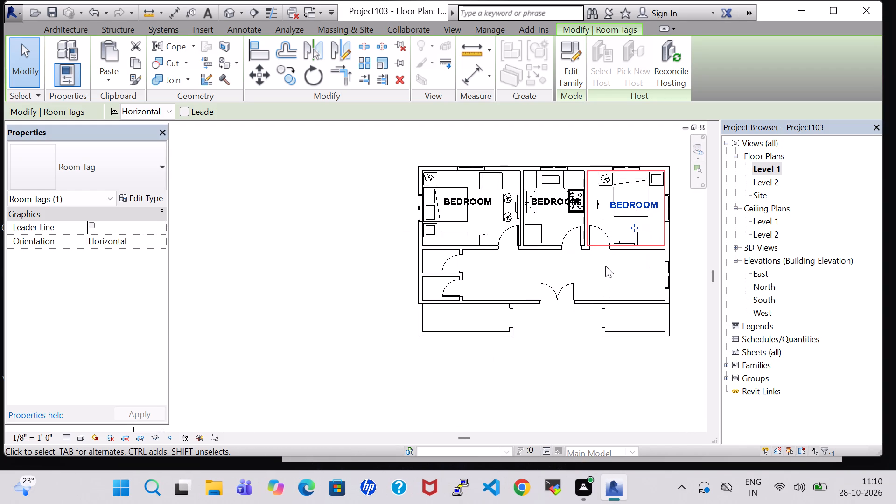
{"action": "scroll", "coordinate": [520, 262], "scroll_direction": "up", "scroll_amount": 3}
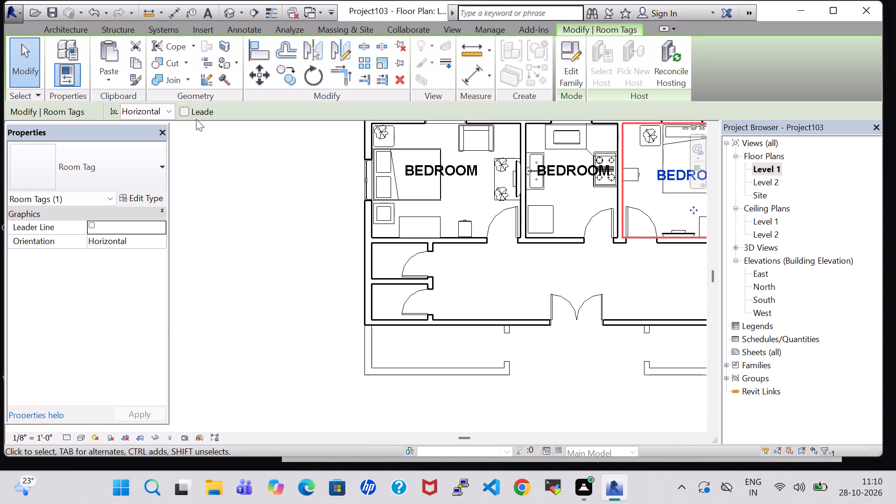
{"action": "left_click", "coordinate": [65, 27]}
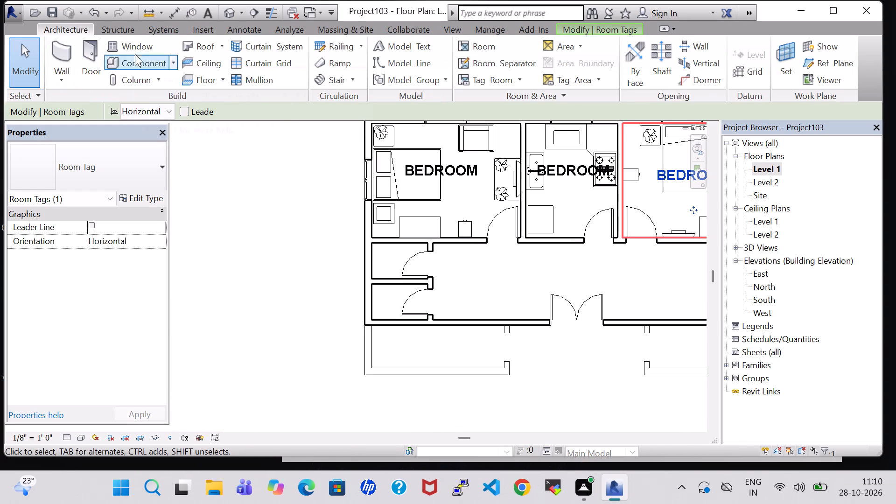
{"action": "left_click", "coordinate": [140, 64]}
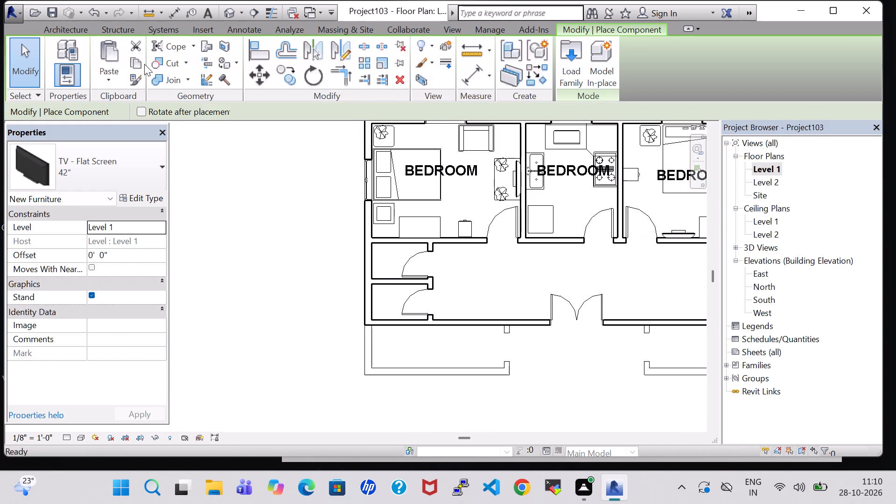
{"action": "left_click", "coordinate": [581, 66]}
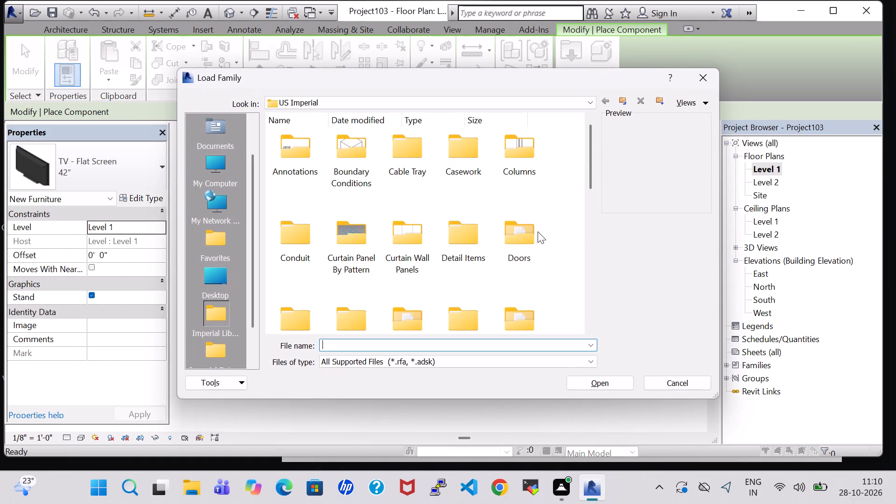
{"action": "left_click", "coordinate": [526, 253]}
{"action": "key", "text": "p"}
{"action": "left_click", "coordinate": [360, 164]}
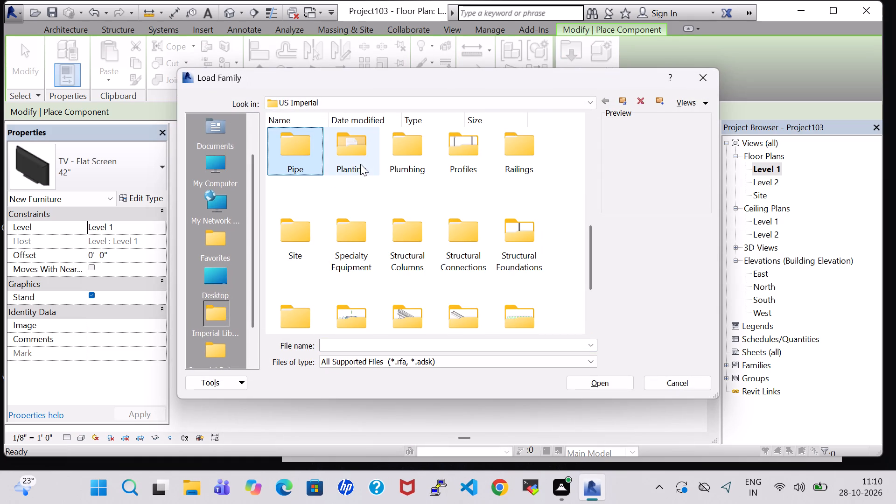
{"action": "double_click", "coordinate": [403, 147]}
{"action": "double_click", "coordinate": [296, 151]}
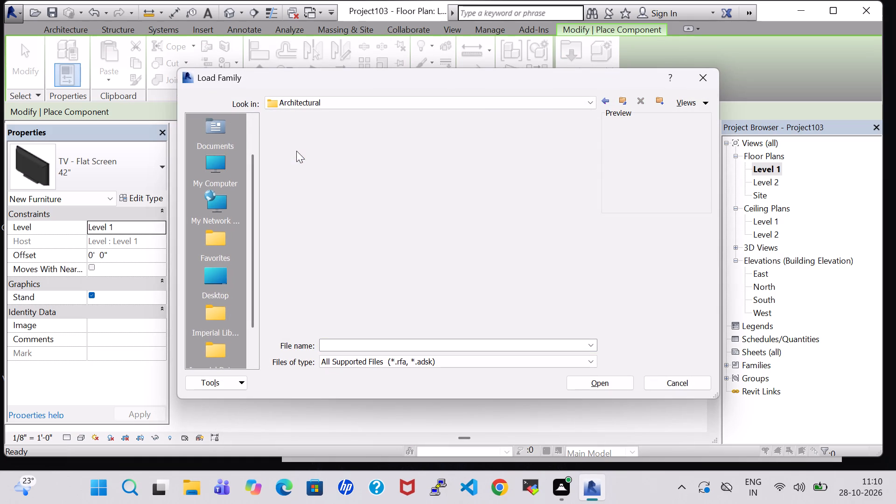
{"action": "double_click", "coordinate": [351, 140]}
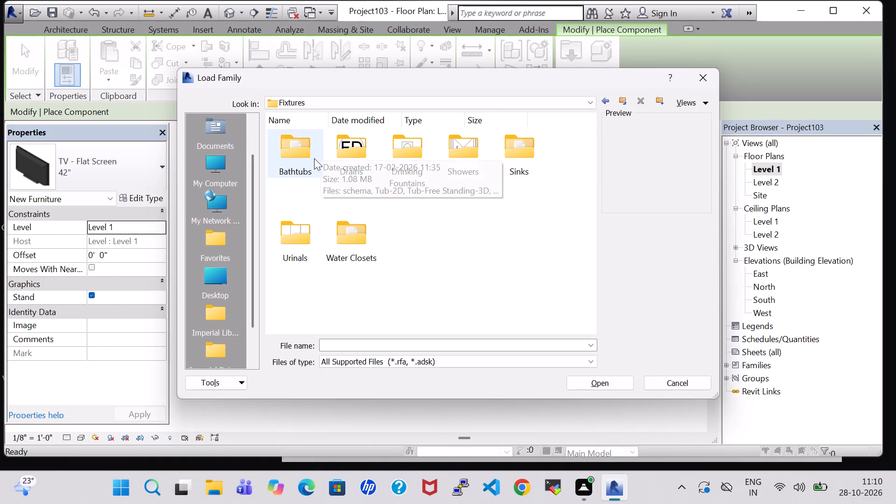
{"action": "double_click", "coordinate": [354, 257]}
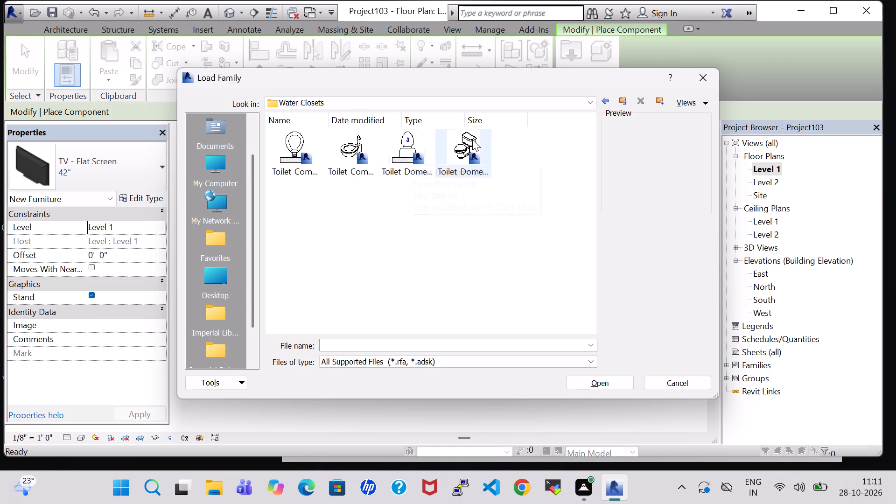
{"action": "left_click", "coordinate": [472, 139]}
{"action": "left_click", "coordinate": [594, 377]}
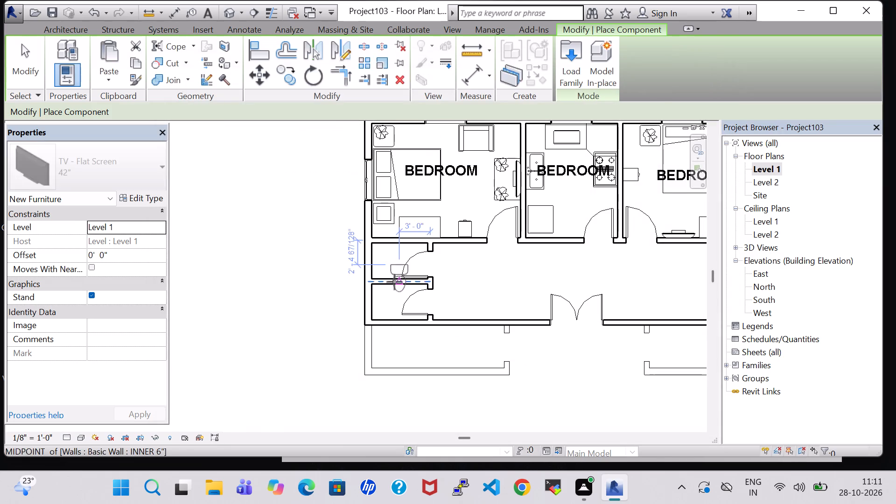
{"action": "scroll", "coordinate": [393, 279], "scroll_direction": "up", "scroll_amount": 3}
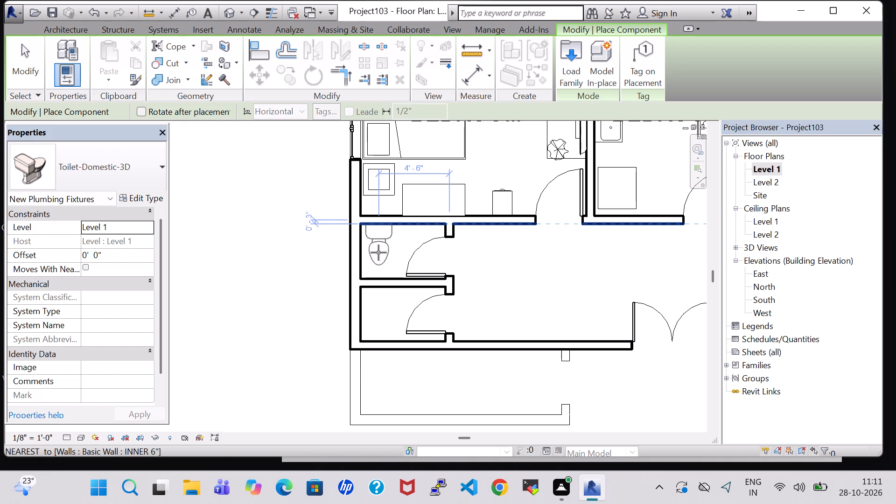
Place the Toilet-Domestic-3D against the bedroom-side wall of the small room adjoining the corner bedroom.
{"action": "left_click", "coordinate": [378, 252]}
{"action": "key", "text": "Escape"}
{"action": "key", "text": "Escape"}
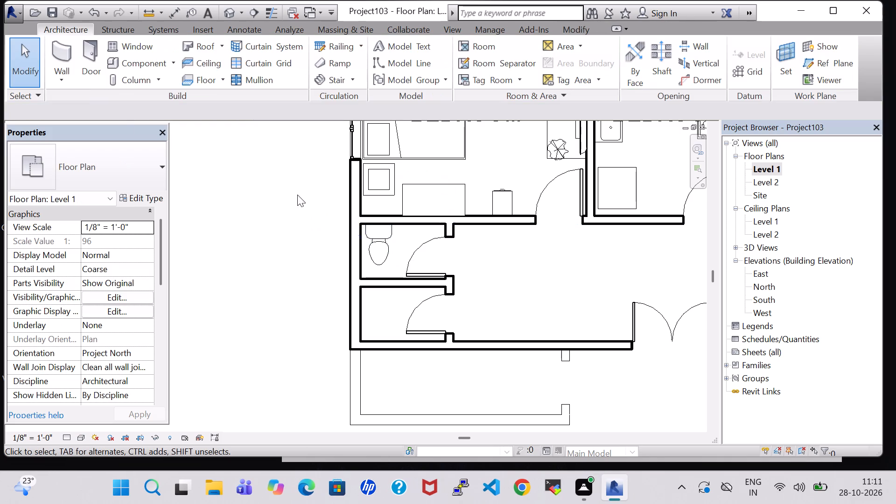
Load the Sink Vanity-Square family from the US Imperial library's Plumbing, Architectural, Fixtures, Sinks folder.
{"action": "left_click", "coordinate": [141, 64]}
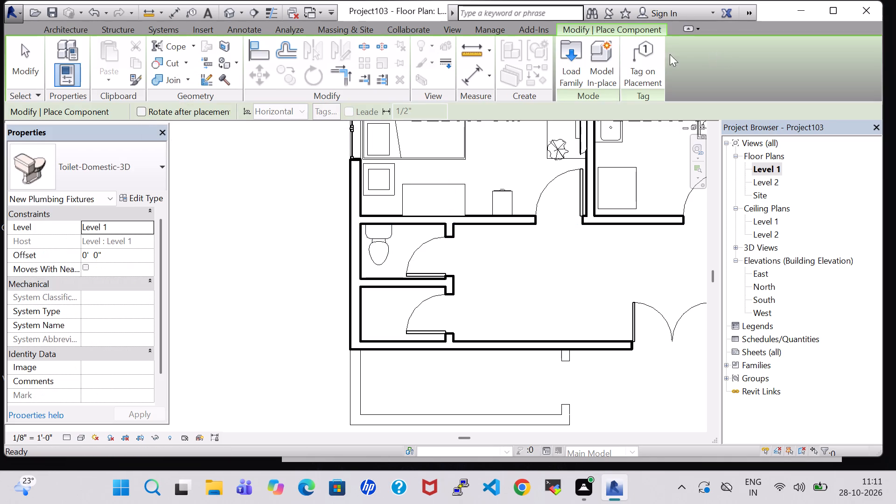
{"action": "left_click", "coordinate": [574, 59]}
{"action": "left_click", "coordinate": [471, 230]}
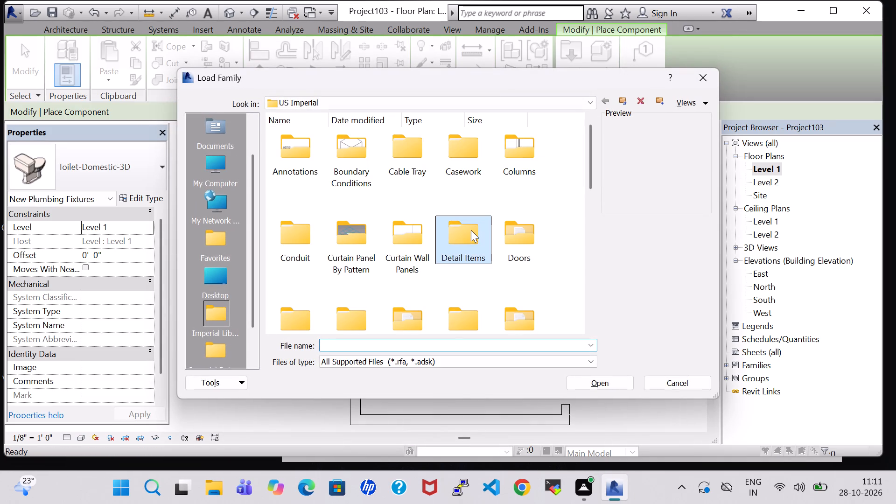
{"action": "key", "text": "p"}
{"action": "double_click", "coordinate": [412, 153]}
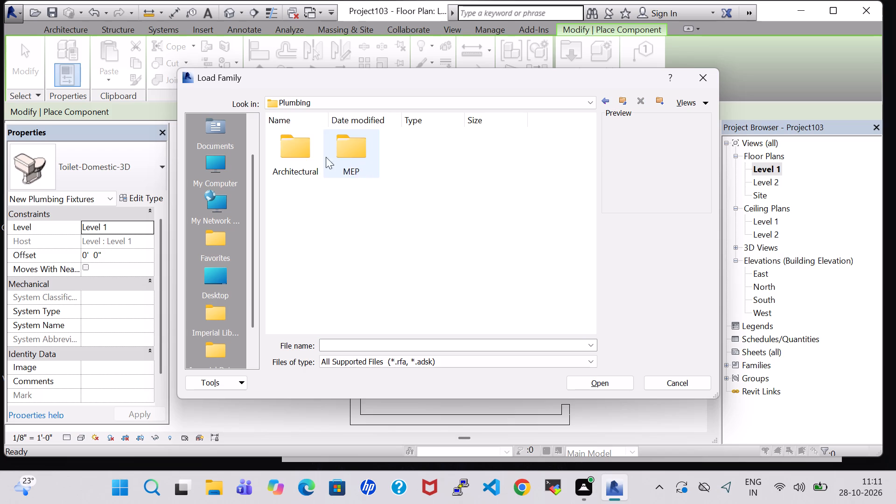
{"action": "double_click", "coordinate": [298, 149]}
{"action": "double_click", "coordinate": [346, 155]}
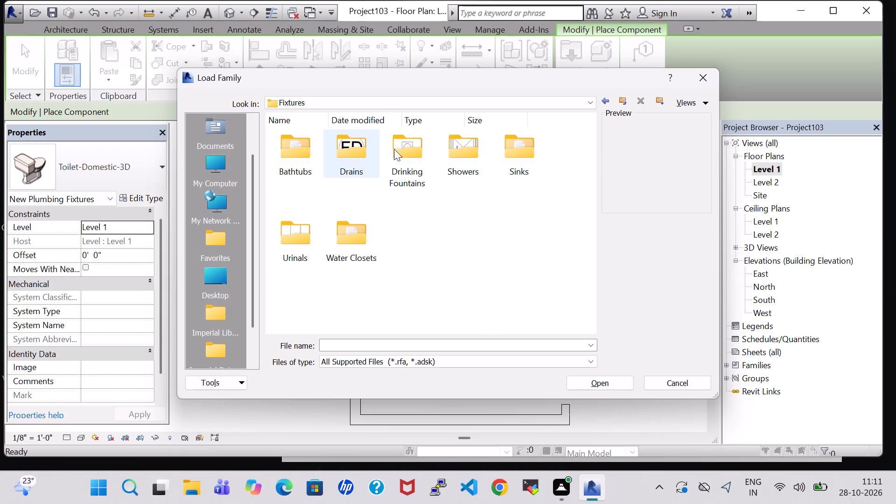
{"action": "double_click", "coordinate": [526, 151]}
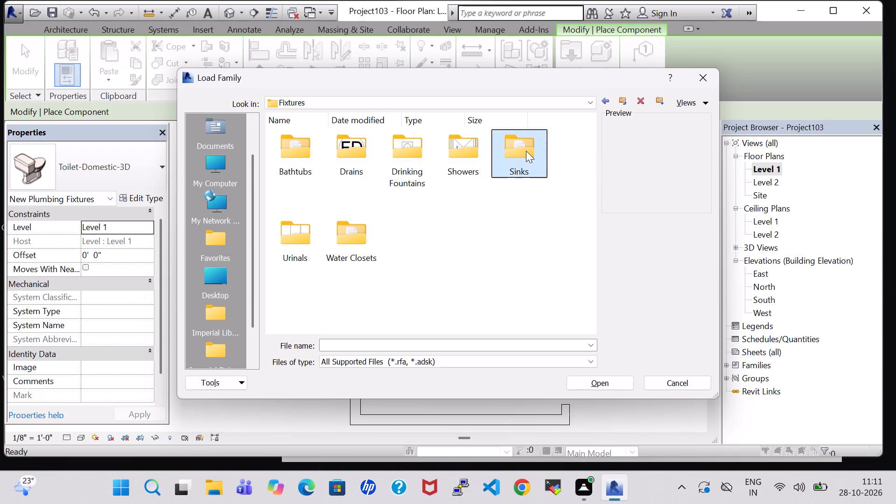
{"action": "left_click", "coordinate": [287, 236]}
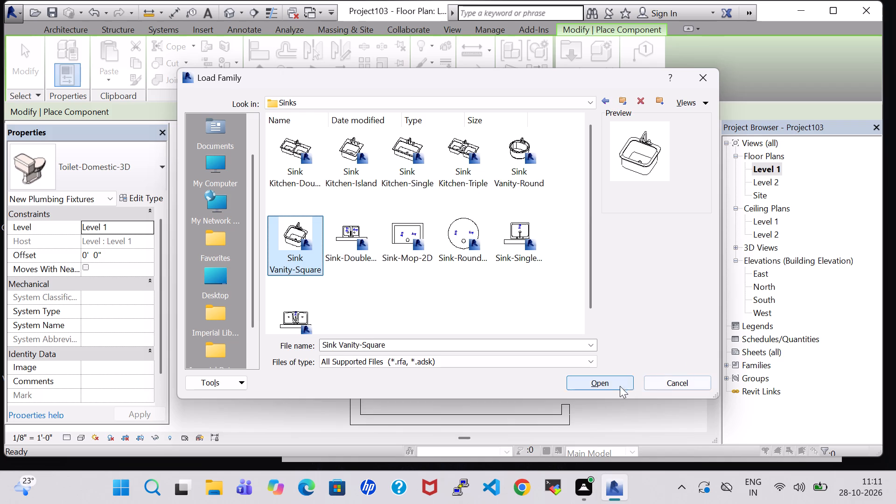
{"action": "left_click", "coordinate": [616, 387]}
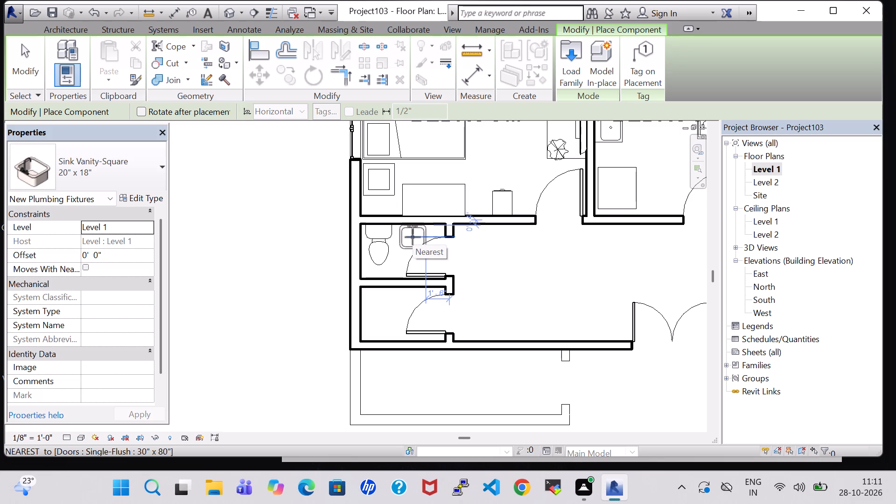
Place a 20" x 18" Sink Vanity-Square beside the toilet in the small room adjoining the corner bedroom, against the same wall.
{"action": "scroll", "coordinate": [413, 237], "scroll_direction": "up", "scroll_amount": 6}
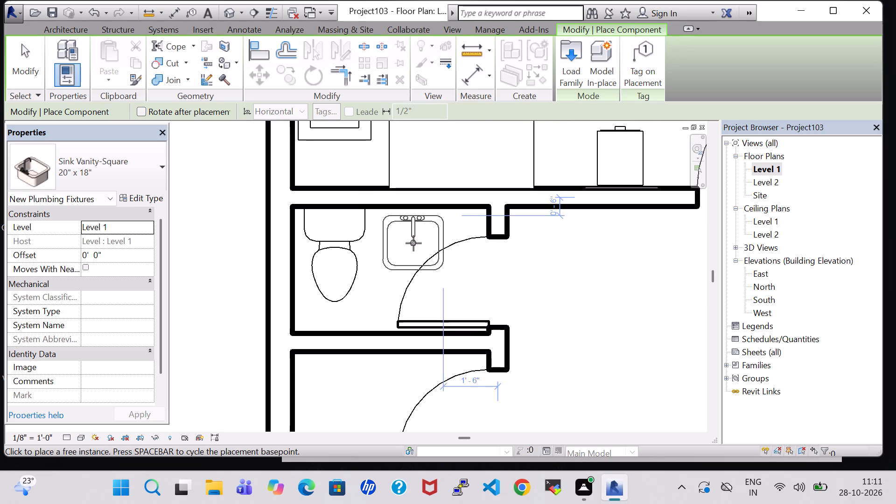
{"action": "scroll", "coordinate": [413, 243], "scroll_direction": "down", "scroll_amount": 8}
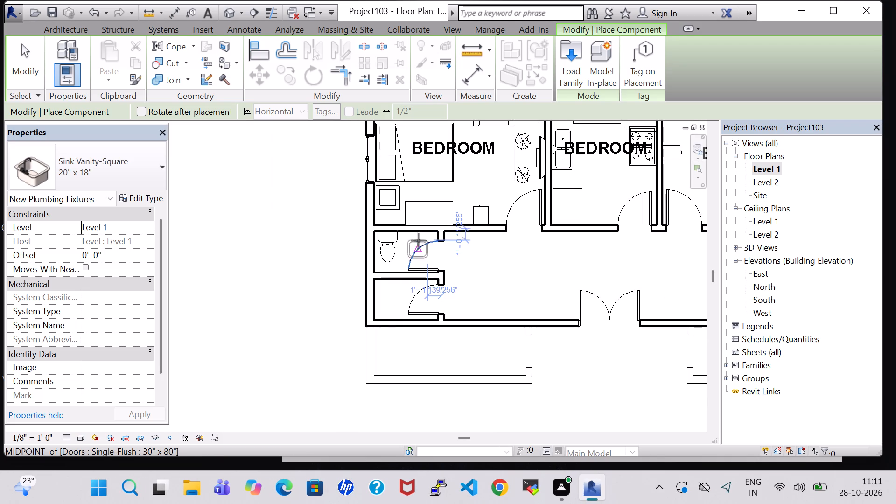
{"action": "scroll", "coordinate": [419, 238], "scroll_direction": "up", "scroll_amount": 8}
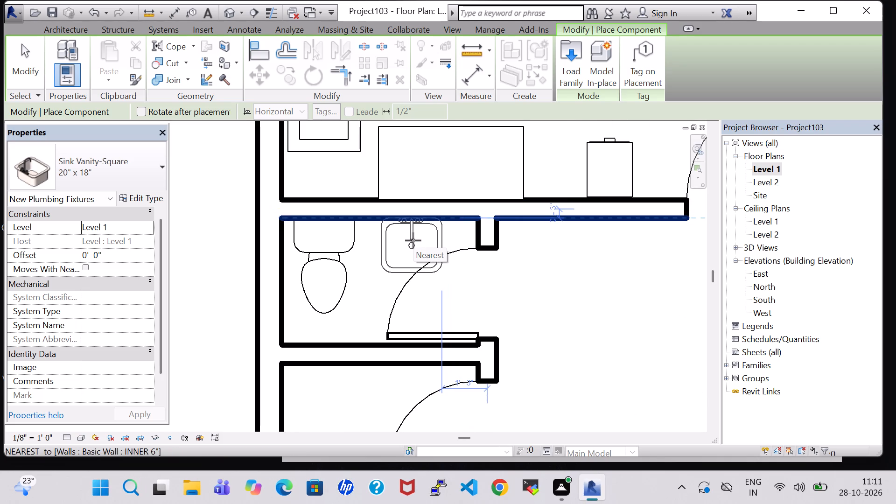
{"action": "left_click", "coordinate": [413, 240]}
{"action": "key", "text": "Escape"}
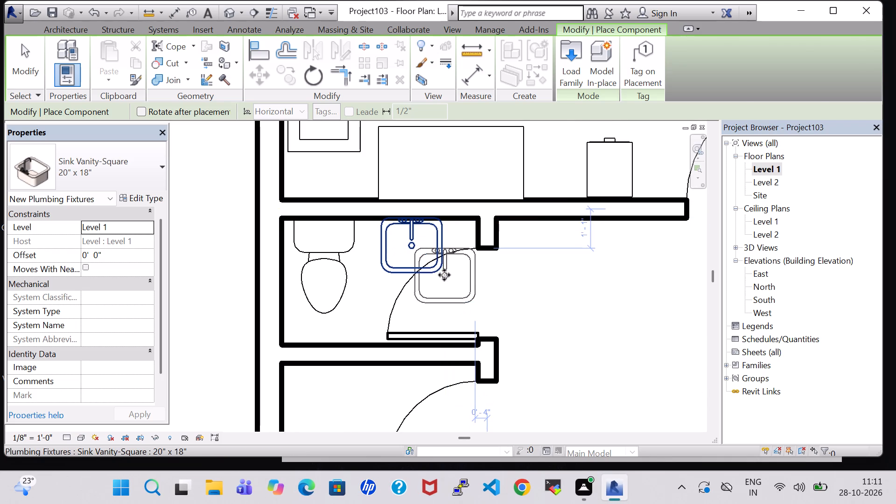
{"action": "key", "text": "Escape"}
Nudge the INNER 6" wall holding both small rooms' doors four increments toward the hall, away from the fixtures.
{"action": "scroll", "coordinate": [460, 281], "scroll_direction": "down", "scroll_amount": 4}
{"action": "left_click", "coordinate": [474, 258]}
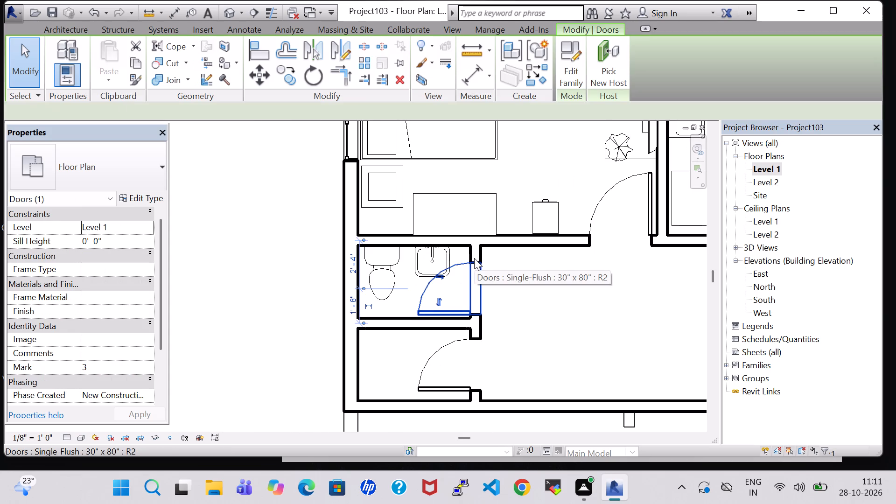
{"action": "key", "text": "Right"}
{"action": "key", "text": "Right"}
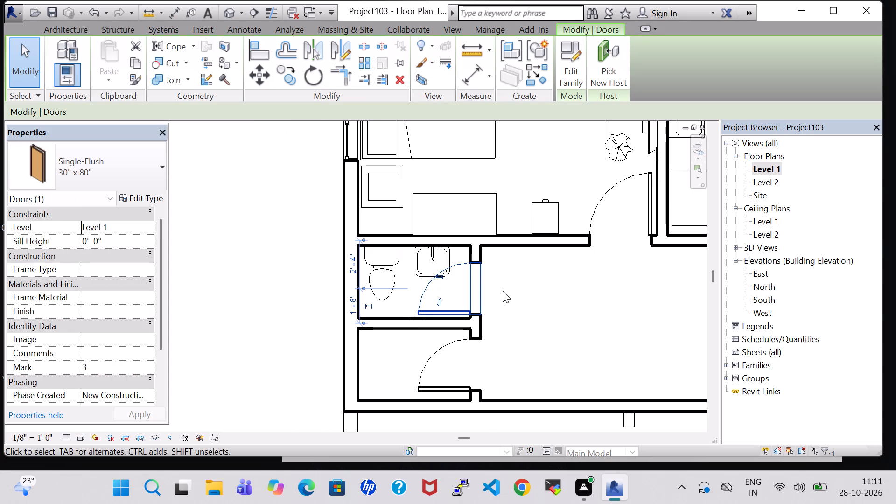
{"action": "left_click", "coordinate": [477, 252]}
{"action": "key", "text": "Right"}
{"action": "key", "text": "Right"}
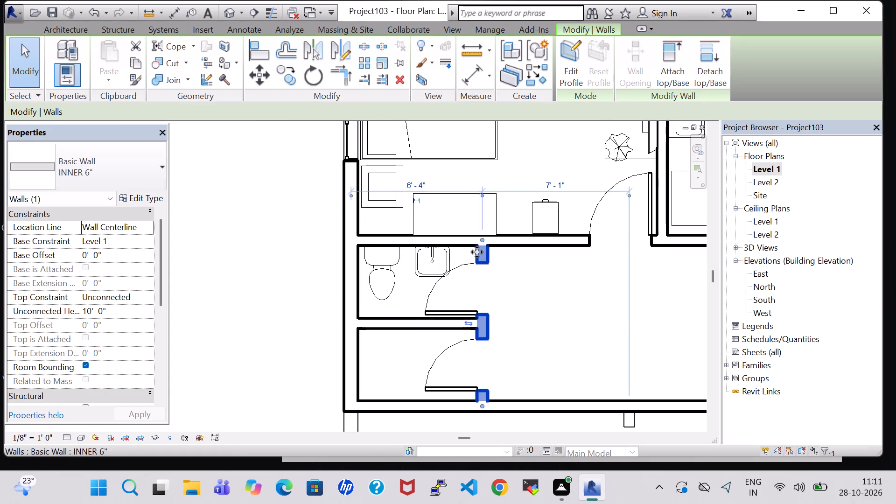
{"action": "key", "text": "Right"}
{"action": "key", "text": "Right"}
{"action": "left_click", "coordinate": [529, 275]}
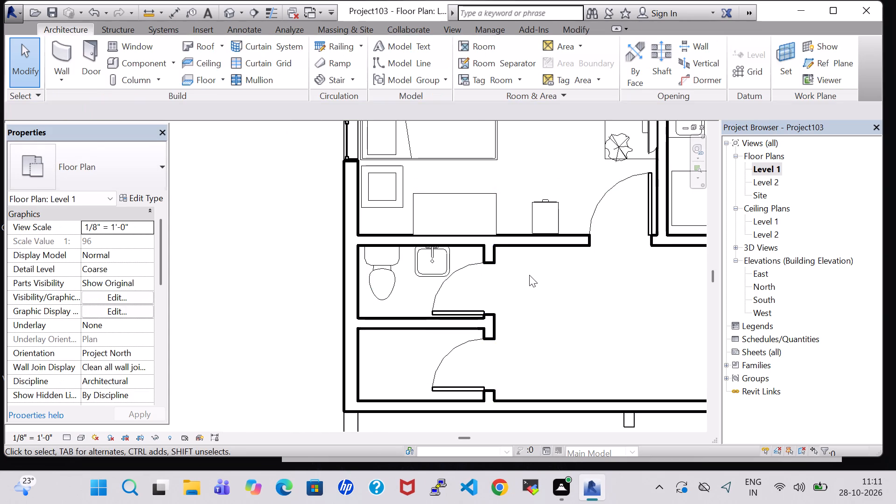
Create a similar Toilet-Domestic-3D in the second small room, aligned with the first toilet and against the shared dividing wall.
{"action": "scroll", "coordinate": [529, 275], "scroll_direction": "down", "scroll_amount": 6}
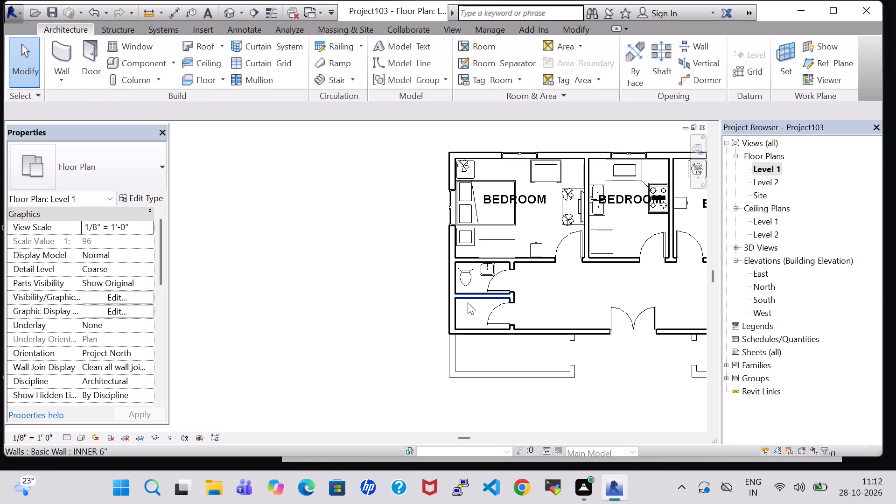
{"action": "left_click", "coordinate": [470, 273]}
{"action": "right_click", "coordinate": [470, 273]}
{"action": "left_click", "coordinate": [525, 248]}
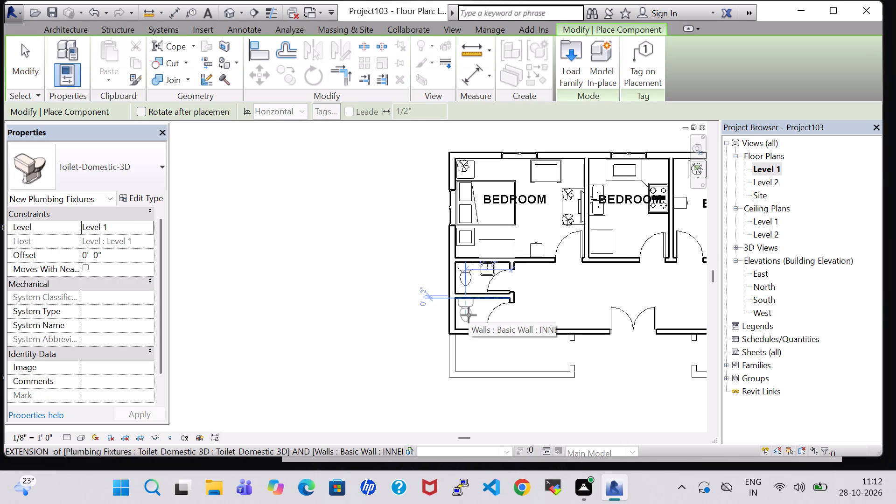
{"action": "left_click", "coordinate": [469, 315]}
{"action": "key", "text": "Escape"}
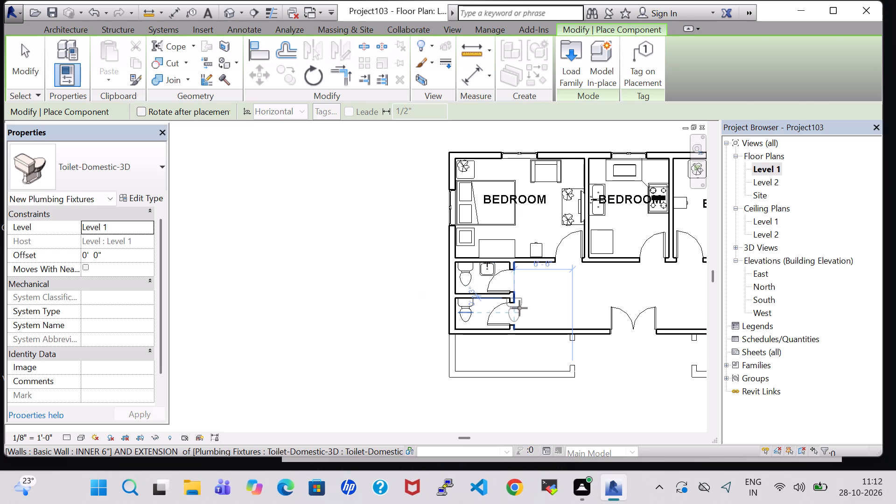
{"action": "key", "text": "Escape"}
Create a similar 20" x 18" Sink Vanity-Square beside the second small room's toilet, against the shared dividing wall.
{"action": "left_click", "coordinate": [481, 271]}
{"action": "right_click", "coordinate": [481, 271]}
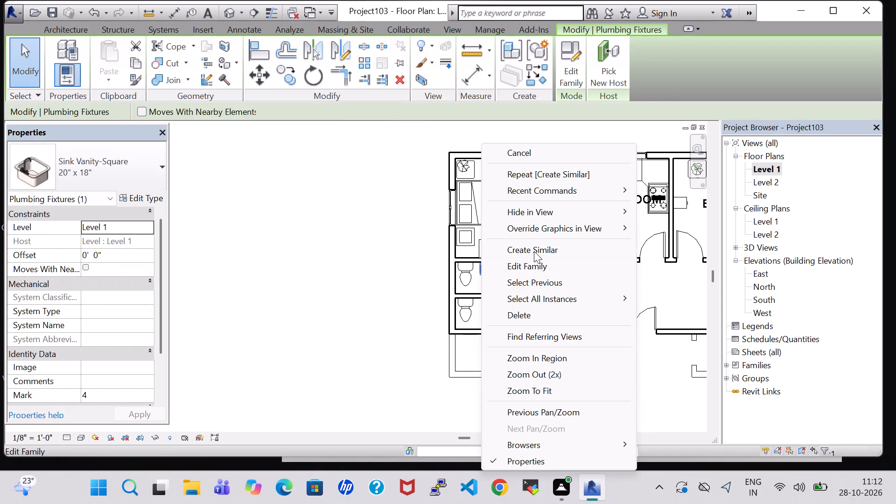
{"action": "left_click", "coordinate": [534, 251]}
{"action": "scroll", "coordinate": [501, 317], "scroll_direction": "up", "scroll_amount": 7}
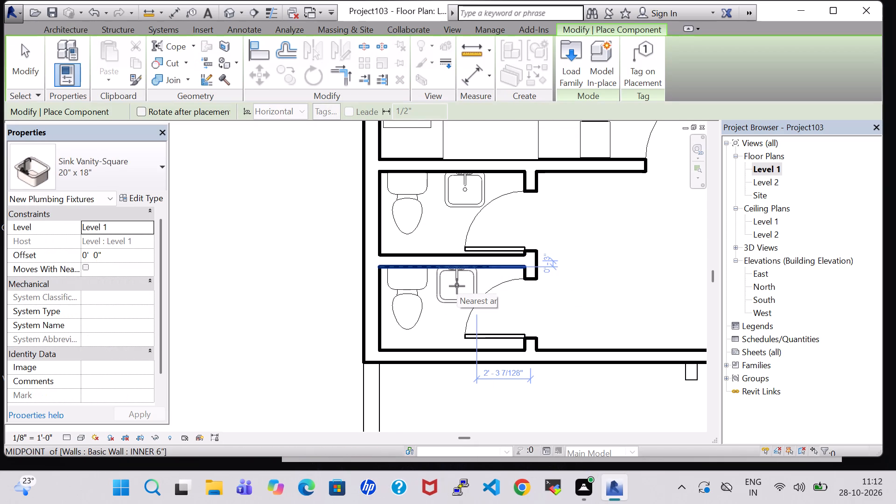
{"action": "scroll", "coordinate": [457, 286], "scroll_direction": "up", "scroll_amount": 3}
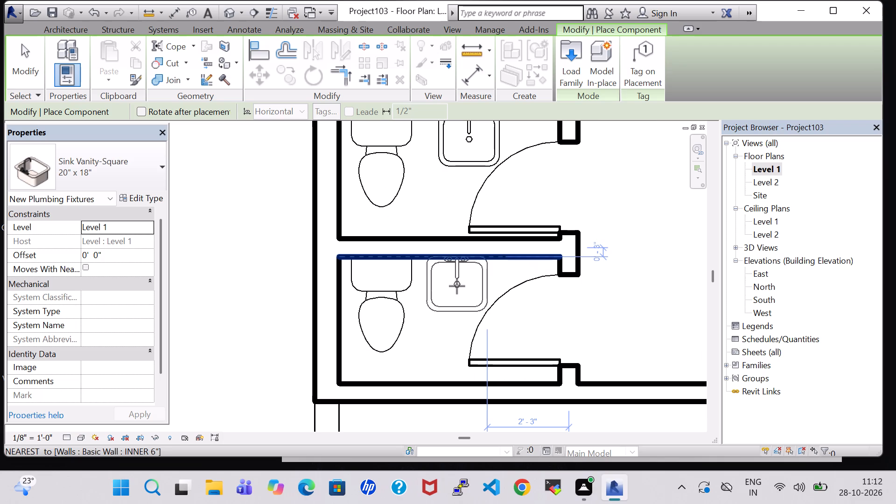
{"action": "left_click", "coordinate": [457, 286]}
{"action": "key", "text": "Escape"}
{"action": "key", "text": "Escape"}
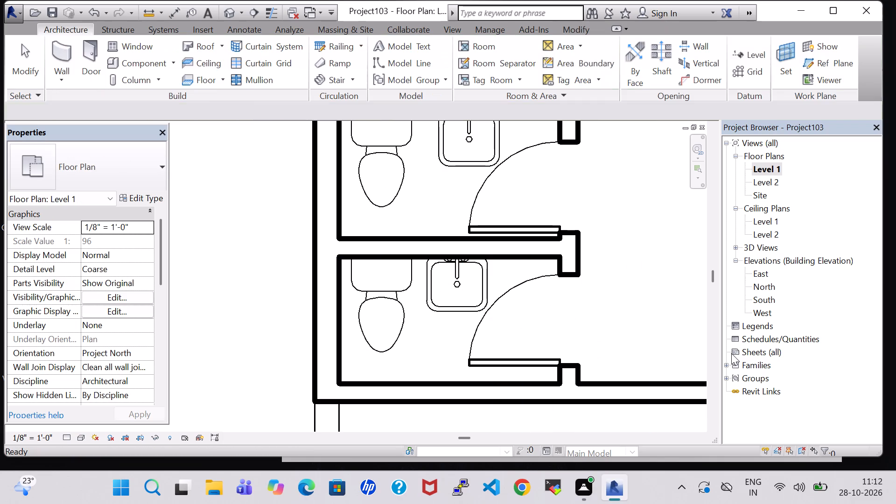
Examine the toilets and sinks in both small rooms from above in the 3D view.
{"action": "scroll", "coordinate": [681, 308], "scroll_direction": "down", "scroll_amount": 1}
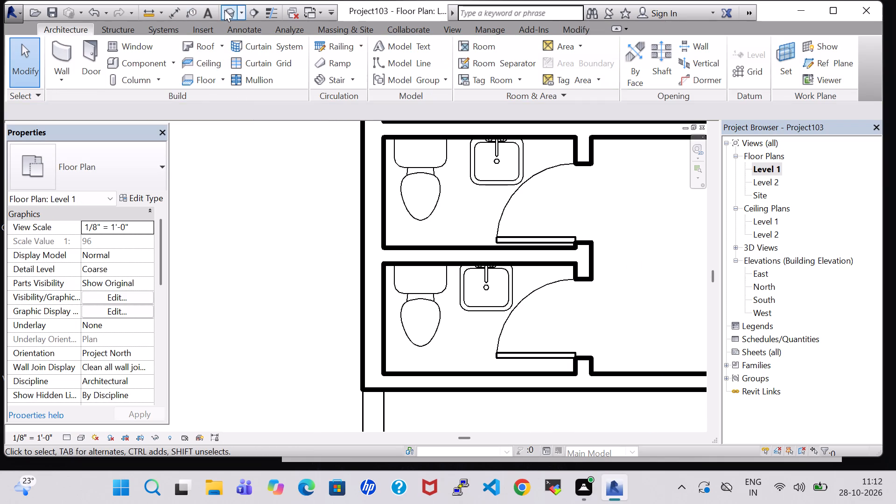
{"action": "left_click", "coordinate": [226, 10]}
{"action": "middle_click_drag", "start_coordinate": [495, 216], "coordinate": [450, 293]}
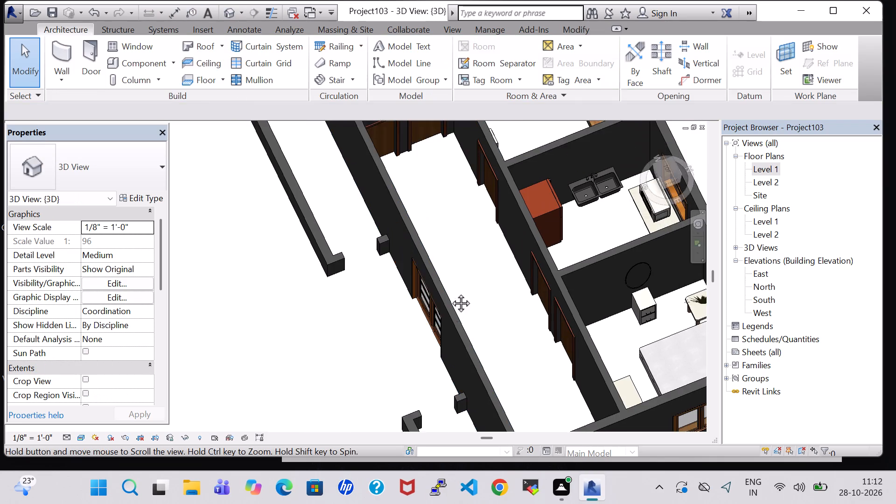
{"action": "middle_click_drag", "start_coordinate": [450, 293], "coordinate": [413, 395]}
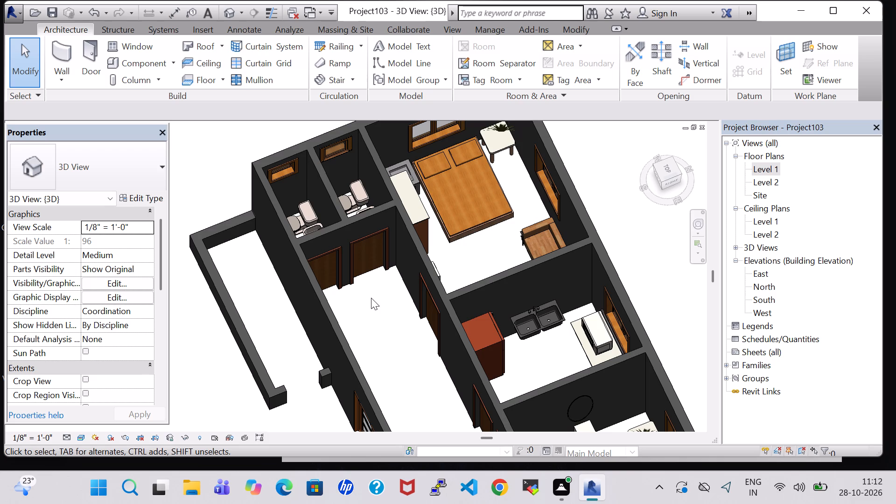
{"action": "middle_click_drag", "start_coordinate": [371, 297], "coordinate": [344, 299]}
{"action": "scroll", "coordinate": [384, 272], "scroll_direction": "up", "scroll_amount": 4}
{"action": "middle_click_drag", "start_coordinate": [384, 272], "coordinate": [379, 319], "text": "shift"}
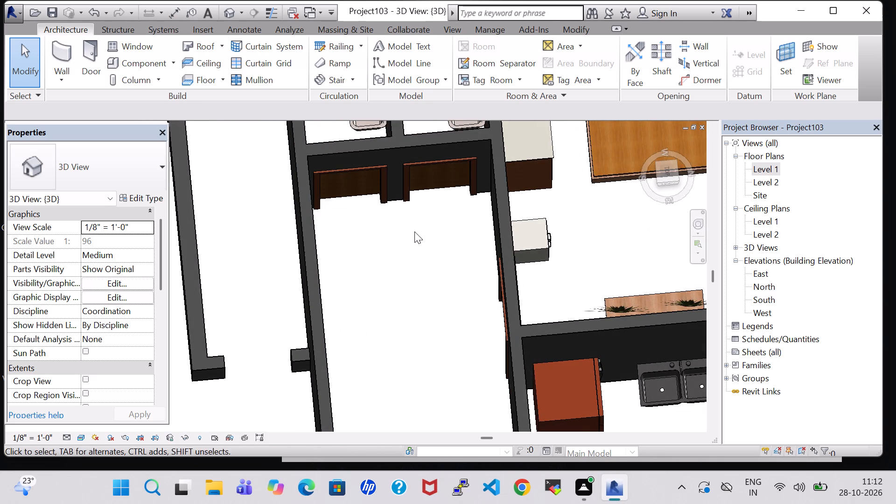
{"action": "middle_click_drag", "start_coordinate": [414, 231], "coordinate": [412, 421]}
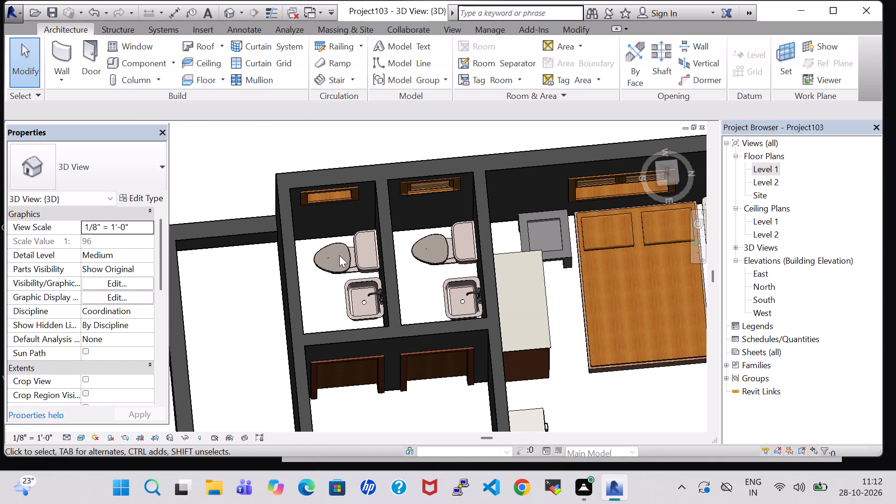
Load the Floor Drain - Round family from the Plumbing/MEP/Fixtures/Drains folder of the US Imperial library.
{"action": "left_click", "coordinate": [124, 67]}
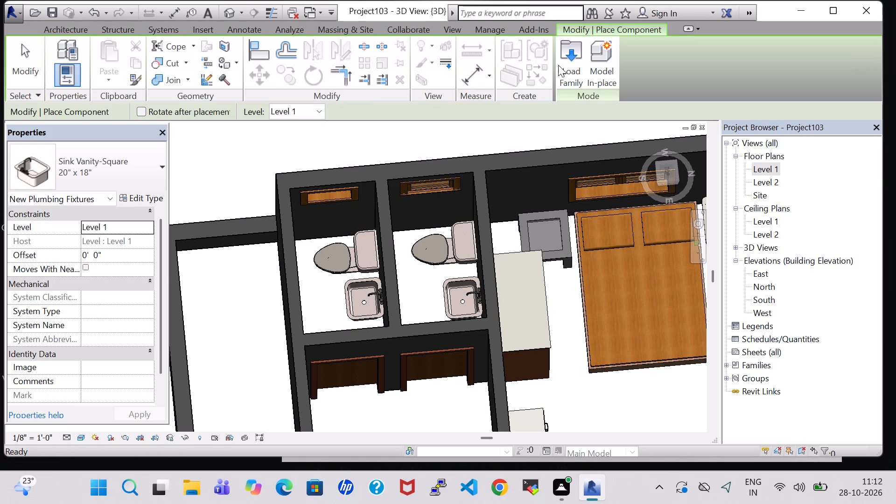
{"action": "left_click", "coordinate": [571, 63]}
{"action": "left_click", "coordinate": [513, 236]}
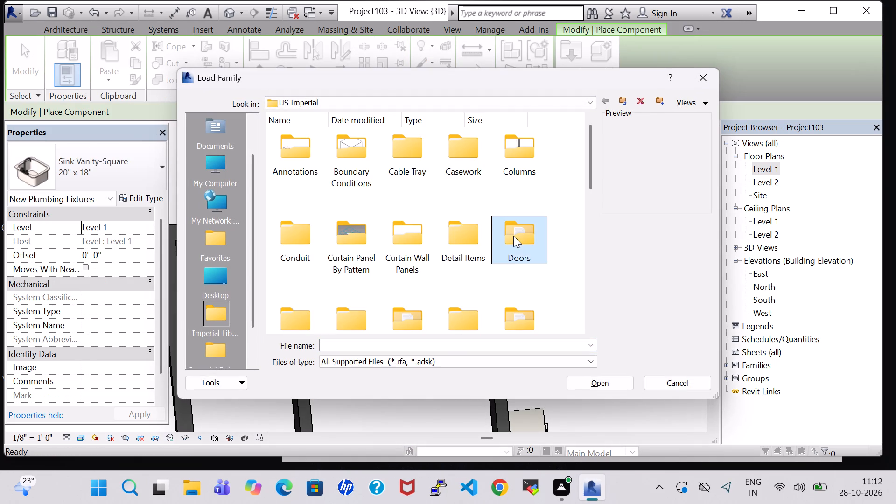
{"action": "key", "text": "p"}
{"action": "double_click", "coordinate": [384, 144]}
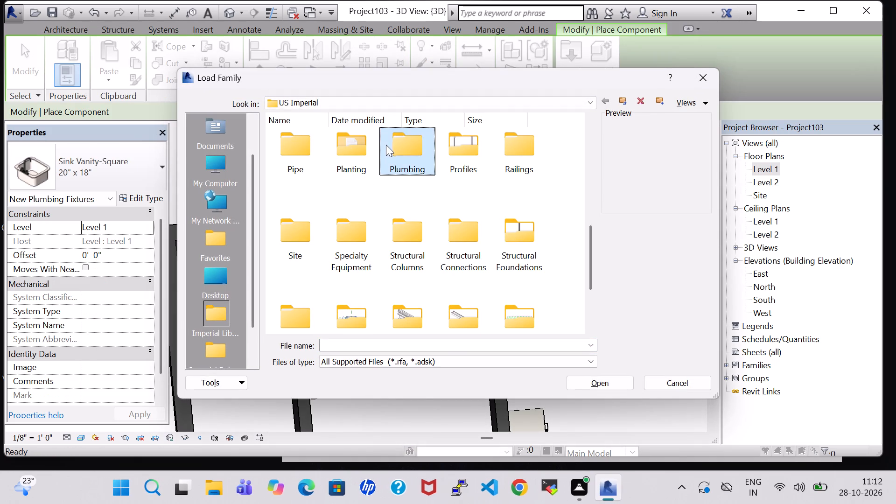
{"action": "double_click", "coordinate": [399, 158]}
{"action": "double_click", "coordinate": [334, 158]}
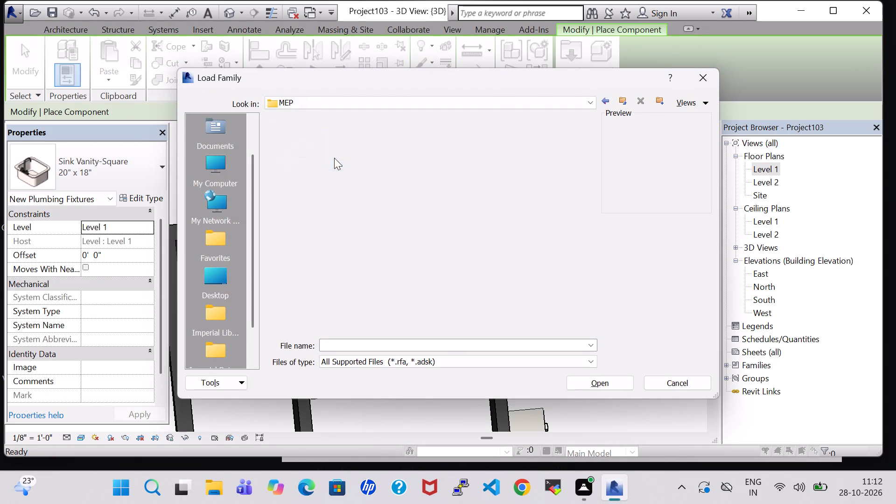
{"action": "double_click", "coordinate": [351, 144]}
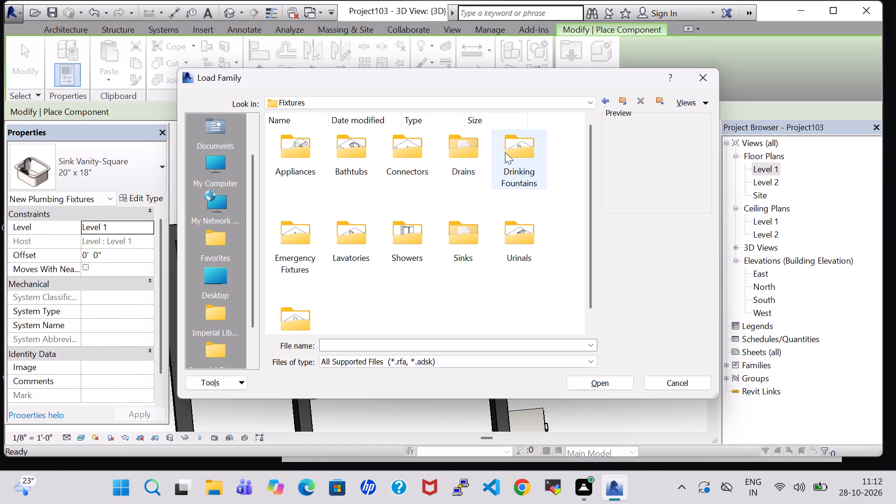
{"action": "double_click", "coordinate": [454, 161]}
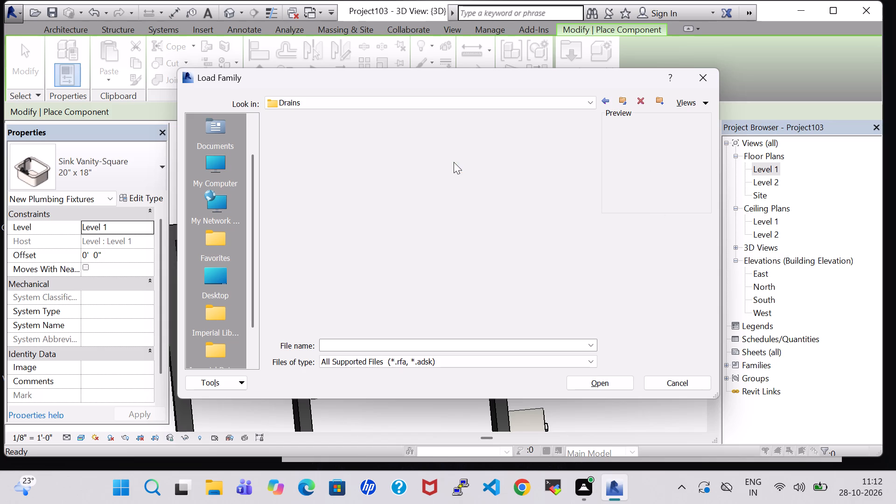
{"action": "left_click", "coordinate": [352, 152]}
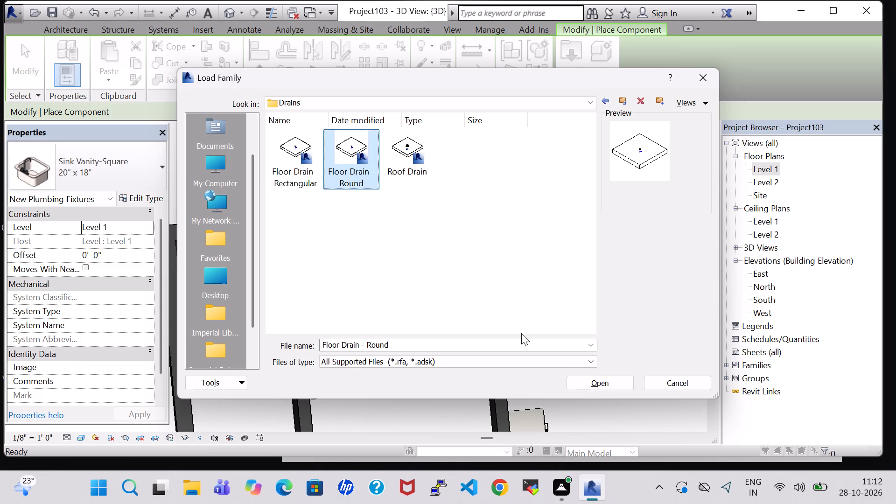
{"action": "left_click", "coordinate": [593, 376]}
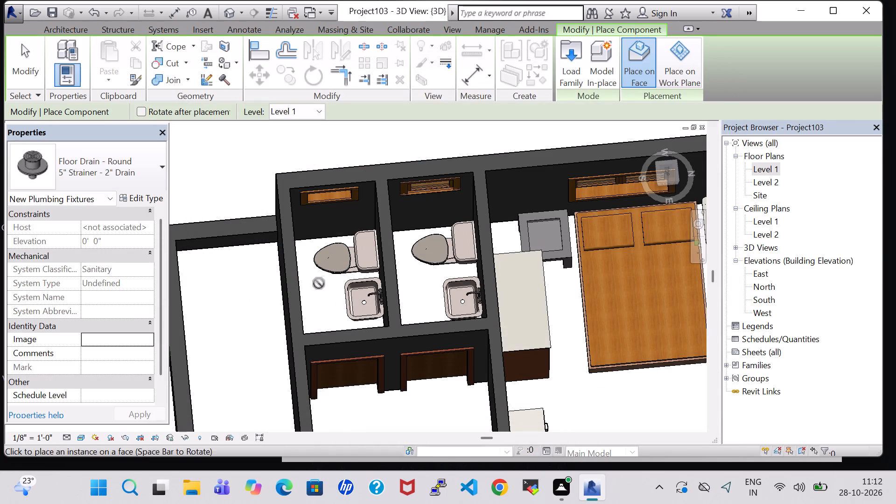
Place a 5" Strainer - 2" Drain round floor drain on the Level 1 work plane in each small room, near the toilet's front.
{"action": "left_click", "coordinate": [664, 68]}
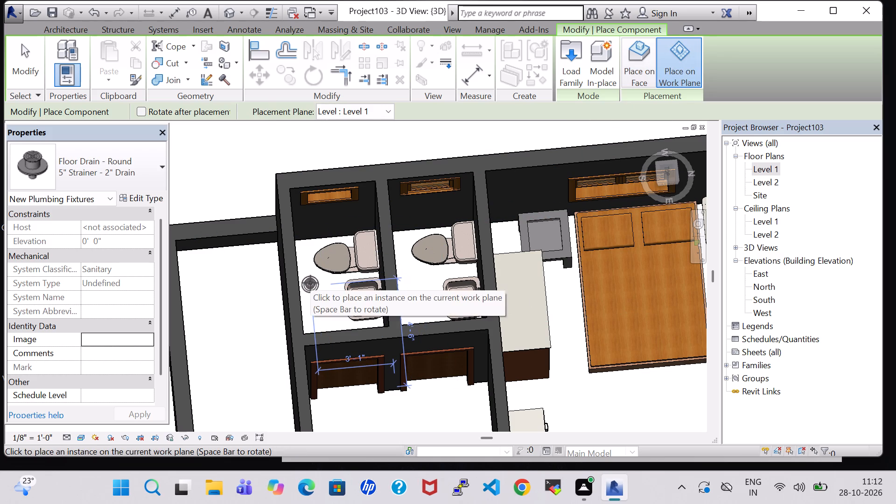
{"action": "middle_click_drag", "start_coordinate": [312, 283], "coordinate": [302, 283], "text": "shift"}
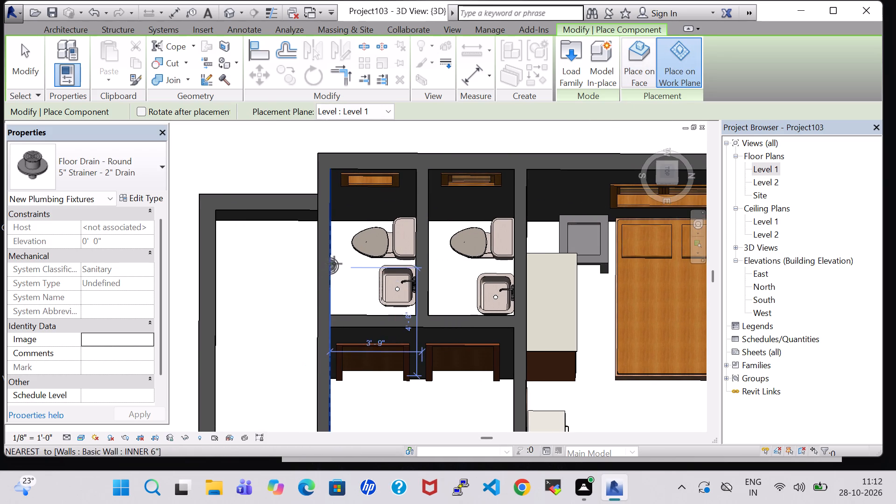
{"action": "left_click", "coordinate": [344, 259]}
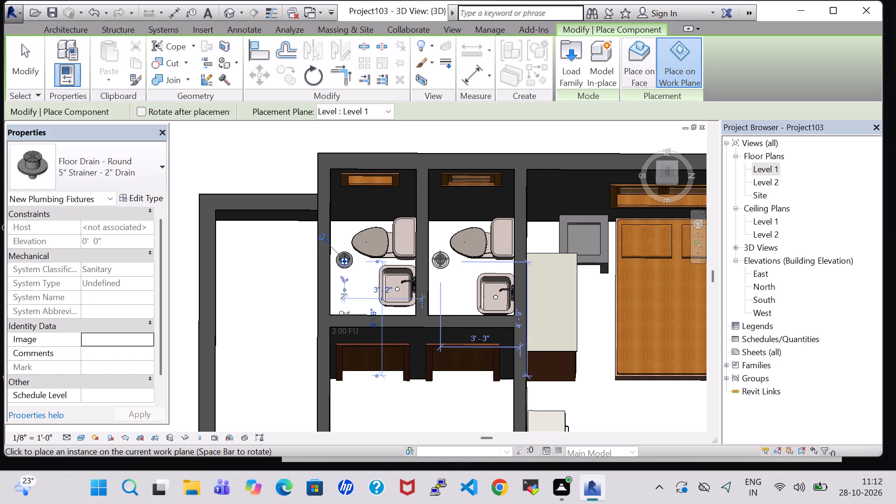
{"action": "left_click", "coordinate": [440, 259]}
{"action": "key", "text": "Escape"}
{"action": "key", "text": "Escape"}
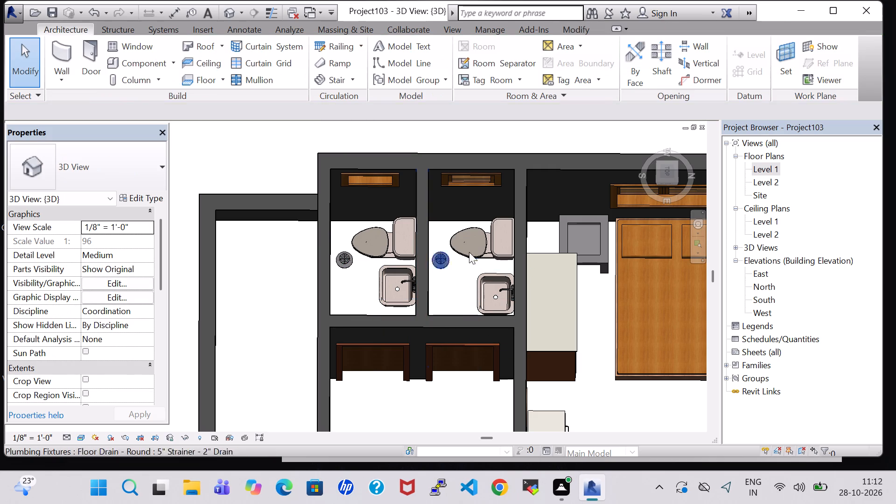
Examine the bedroom furniture and both small rooms' fixtures from several angles in the 3D view.
{"action": "middle_click_drag", "start_coordinate": [363, 288], "coordinate": [405, 316]}
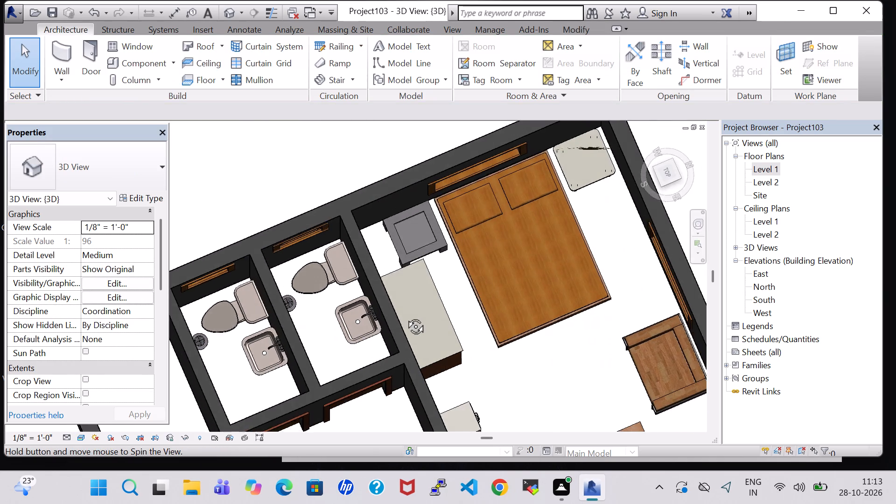
{"action": "middle_click_drag", "start_coordinate": [405, 316], "coordinate": [406, 317]}
{"action": "middle_click_drag", "start_coordinate": [363, 368], "coordinate": [551, 279]}
{"action": "middle_click_drag", "start_coordinate": [526, 396], "coordinate": [602, 340], "text": "shift"}
{"action": "scroll", "coordinate": [602, 340], "scroll_direction": "up", "scroll_amount": 1, "text": "shift"}
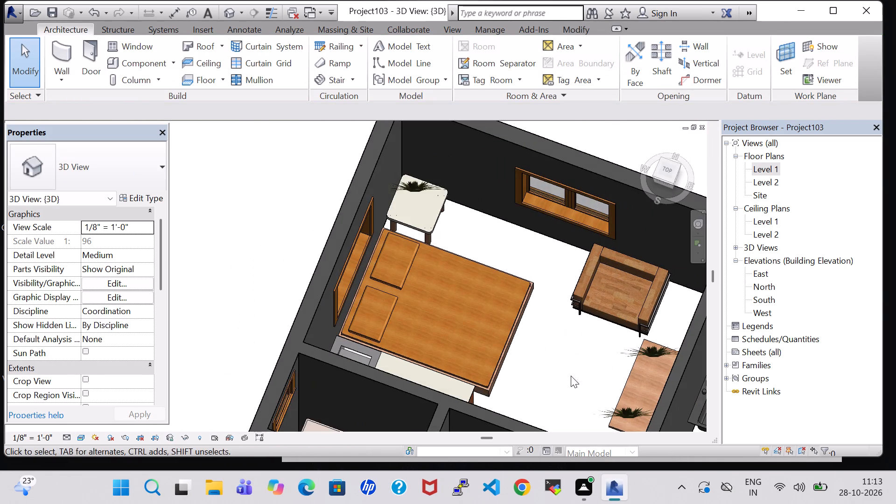
{"action": "middle_click_drag", "start_coordinate": [552, 391], "coordinate": [670, 53]}
{"action": "middle_click_drag", "start_coordinate": [470, 169], "coordinate": [511, 121], "text": "shift"}
{"action": "scroll", "coordinate": [495, 166], "scroll_direction": "up", "scroll_amount": 1}
{"action": "middle_click_drag", "start_coordinate": [495, 166], "coordinate": [474, 273]}
{"action": "scroll", "coordinate": [455, 308], "scroll_direction": "up", "scroll_amount": 4}
{"action": "middle_click_drag", "start_coordinate": [455, 311], "coordinate": [460, 269], "text": "shift"}
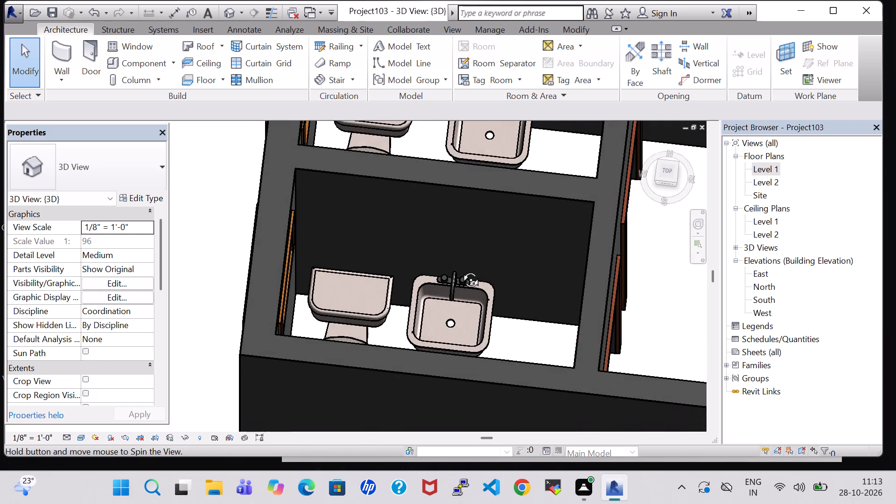
{"action": "middle_click_drag", "start_coordinate": [460, 269], "coordinate": [460, 254], "text": "shift"}
{"action": "middle_click_drag", "start_coordinate": [475, 224], "coordinate": [476, 262]}
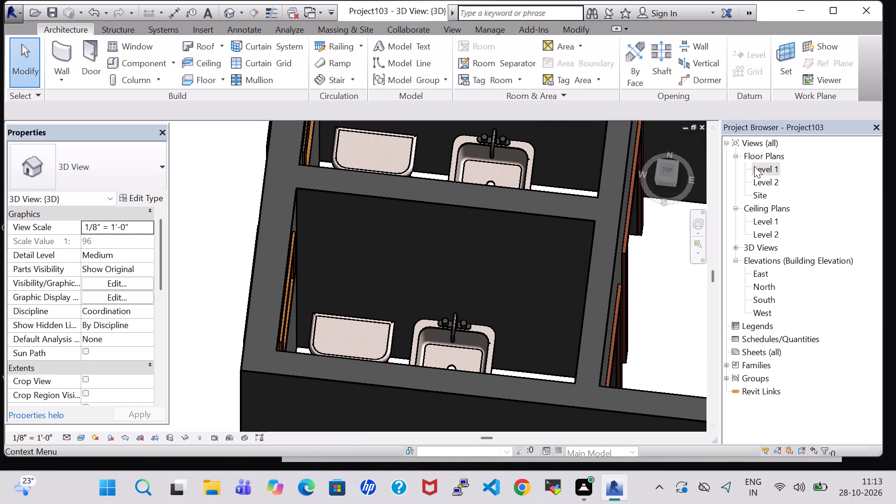
In the Level 1 floor plan, nudge the sink in the small room farther from the bedroom one increment toward its door.
{"action": "double_click", "coordinate": [754, 166]}
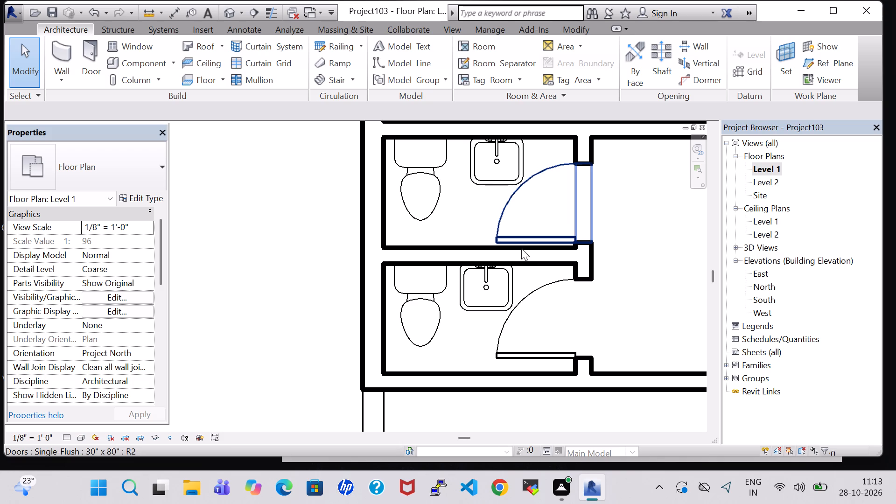
{"action": "left_click", "coordinate": [543, 287]}
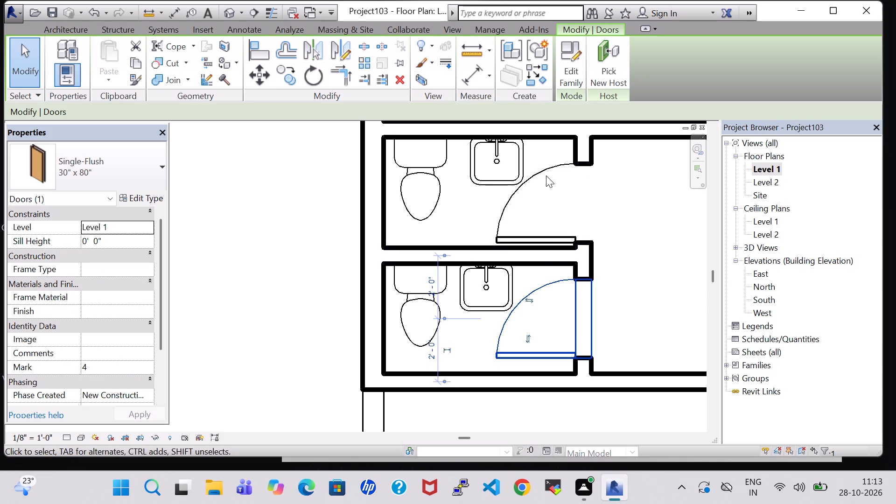
{"action": "left_click", "coordinate": [542, 174]}
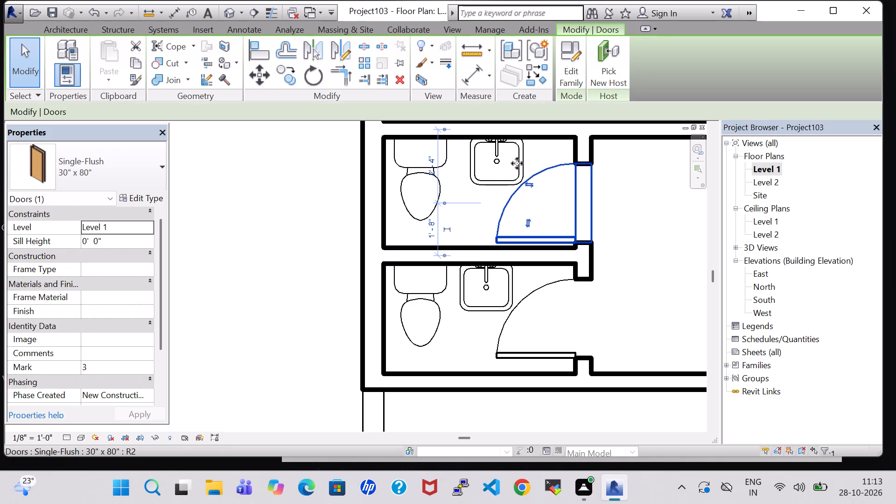
{"action": "left_click", "coordinate": [613, 313]}
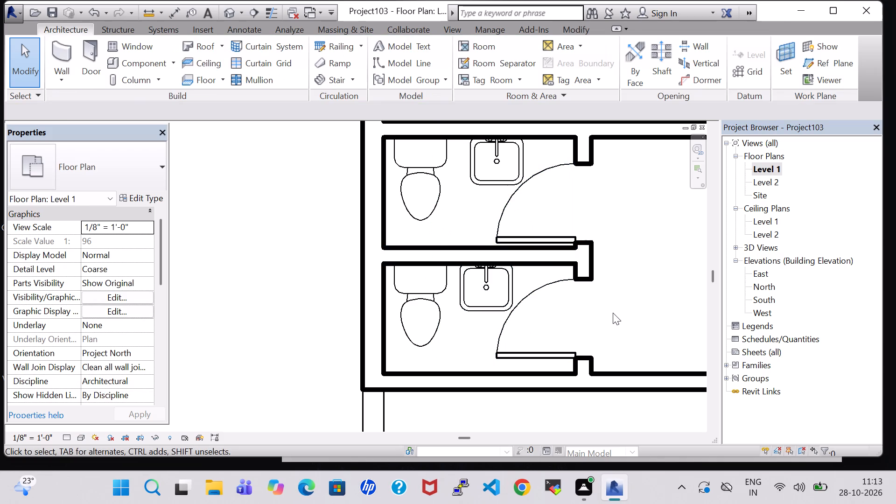
{"action": "left_click", "coordinate": [503, 275]}
{"action": "key", "text": "Right"}
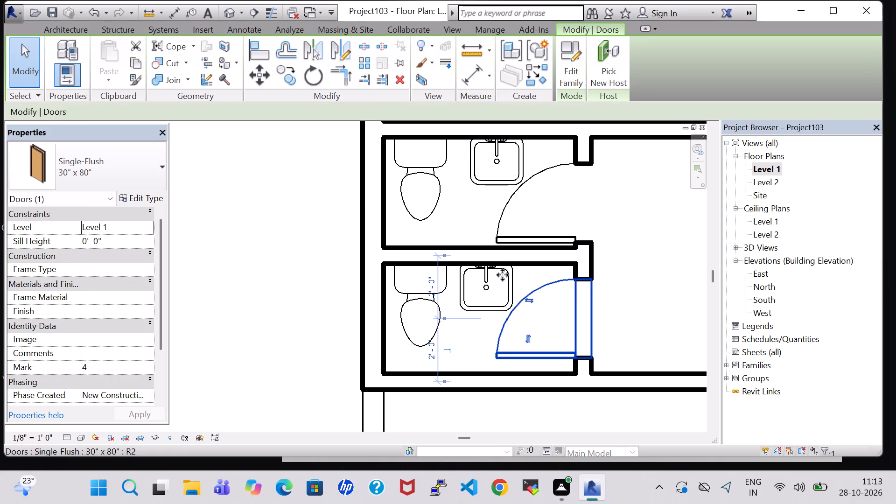
{"action": "left_click", "coordinate": [526, 282]}
{"action": "left_click", "coordinate": [630, 306]}
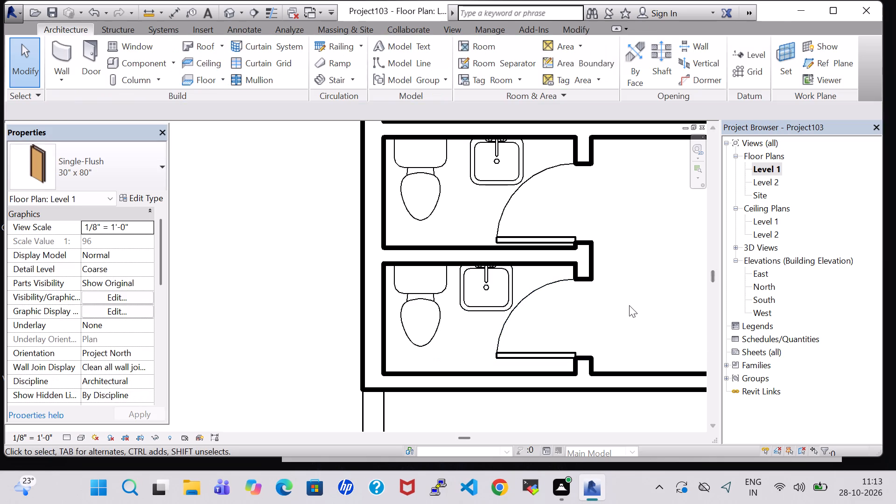
{"action": "left_click", "coordinate": [504, 280]}
{"action": "left_click", "coordinate": [467, 335]}
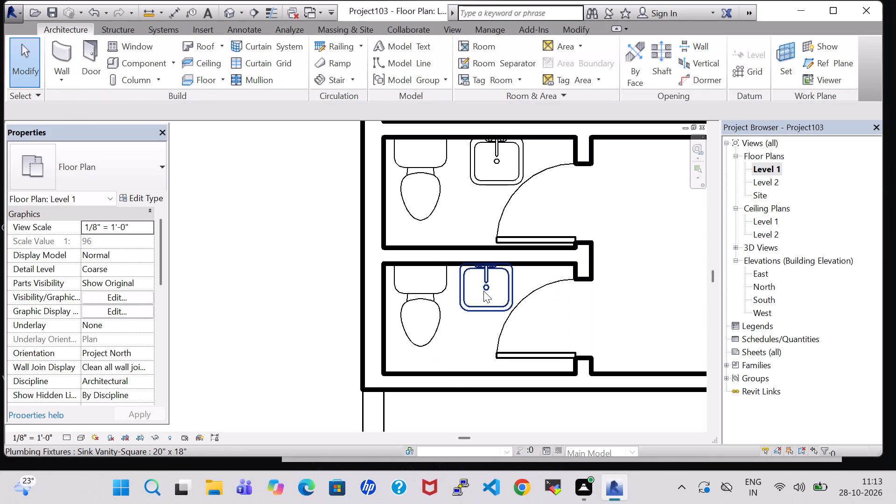
{"action": "left_click", "coordinate": [483, 297]}
{"action": "key", "text": "Right"}
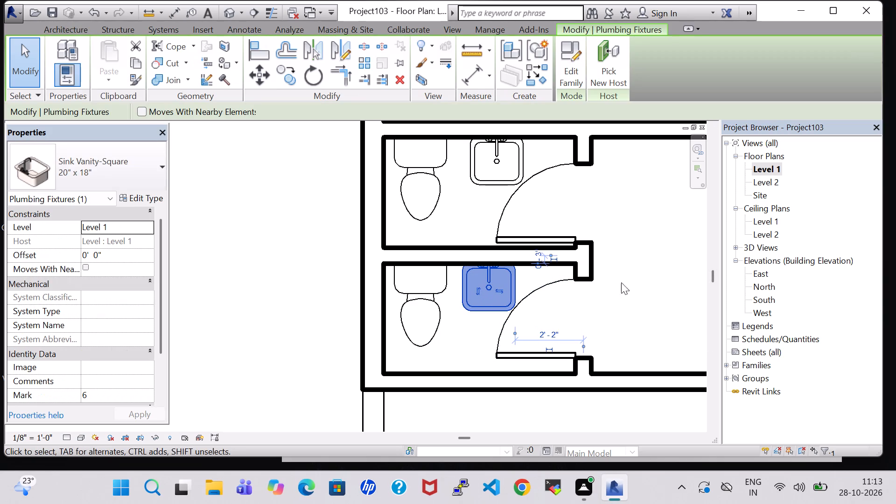
{"action": "left_click", "coordinate": [652, 284]}
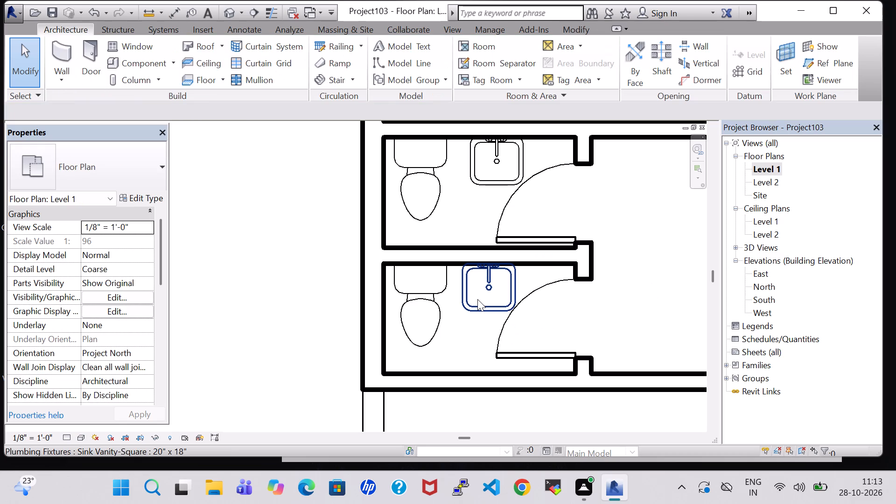
Nudge the same sink back toward the toilet by one finer increment.
{"action": "scroll", "coordinate": [477, 299], "scroll_direction": "up", "scroll_amount": 3}
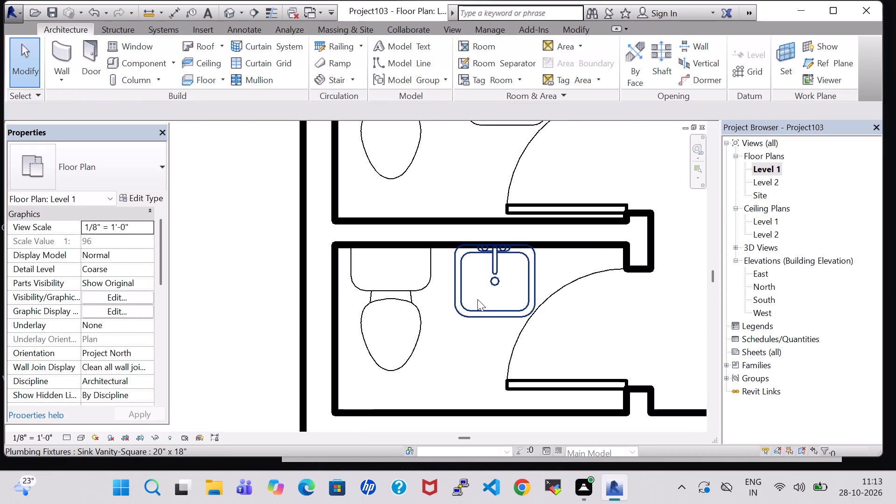
{"action": "key", "text": "Left"}
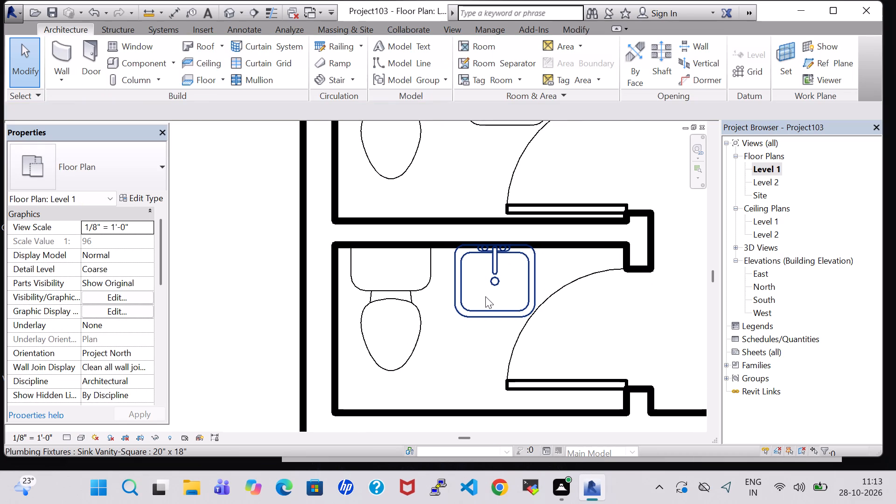
{"action": "left_click", "coordinate": [485, 296]}
{"action": "key", "text": "Left"}
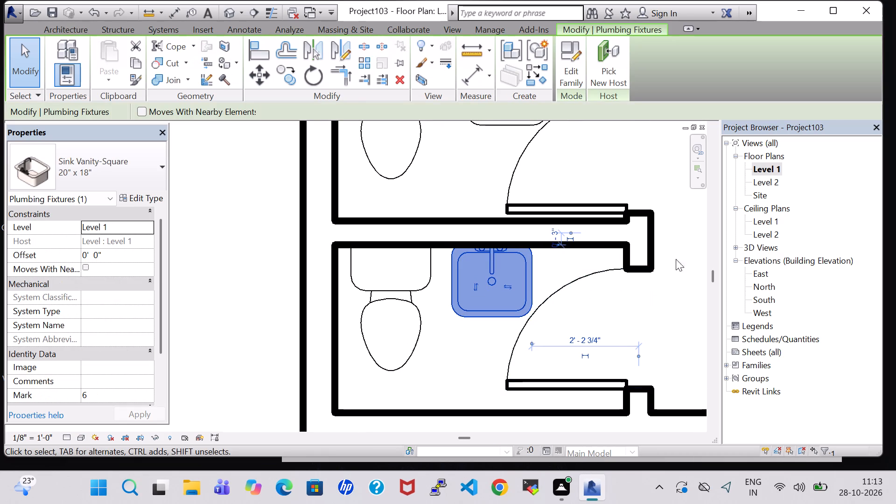
{"action": "left_click", "coordinate": [680, 232]}
Create similar 24" x 48" Mirror-Ellipse mirrors from the bedroom's mirror on the walls behind both small rooms' sinks.
{"action": "scroll", "coordinate": [681, 234], "scroll_direction": "down", "scroll_amount": 4}
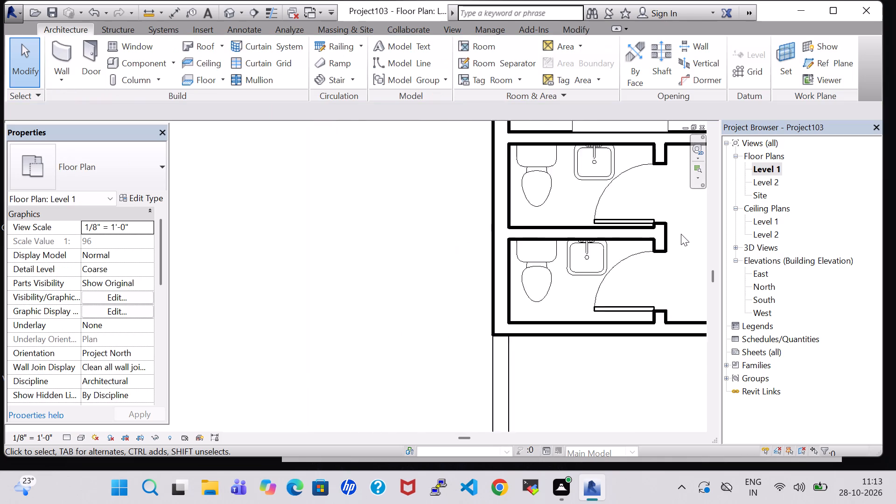
{"action": "scroll", "coordinate": [681, 234], "scroll_direction": "down", "scroll_amount": 3}
{"action": "middle_click_drag", "start_coordinate": [681, 233], "coordinate": [463, 357]}
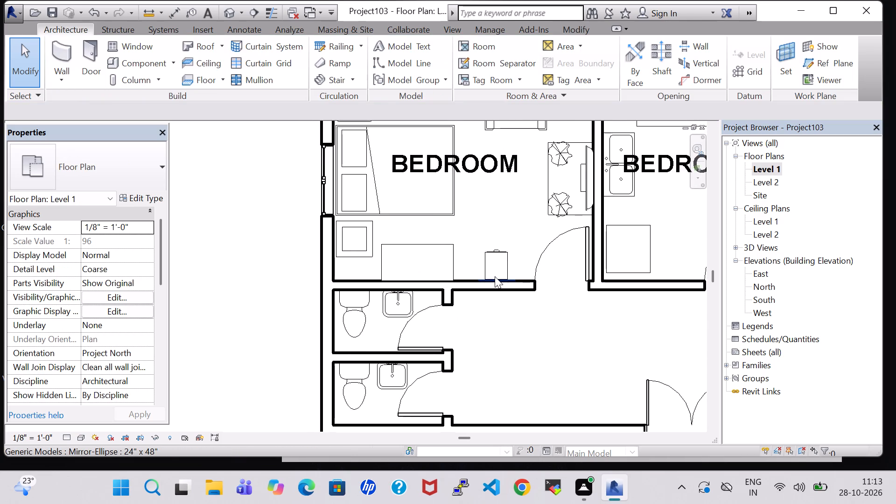
{"action": "left_click", "coordinate": [497, 280]}
{"action": "right_click", "coordinate": [497, 280]}
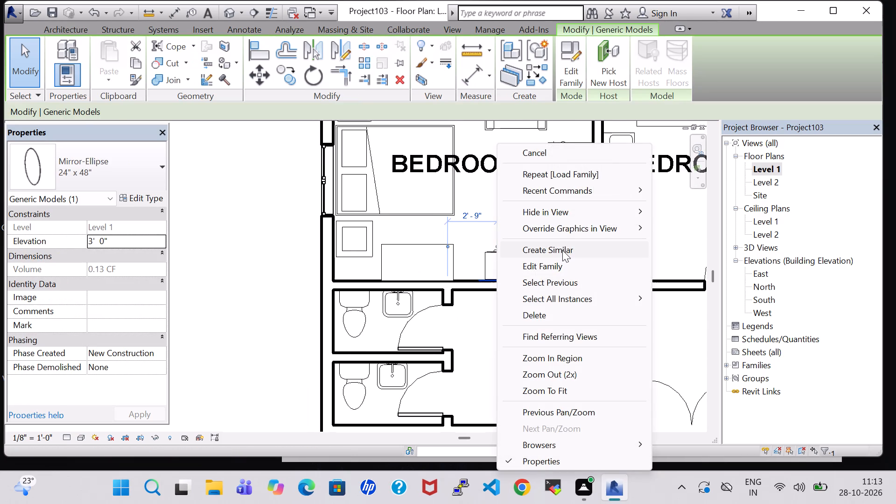
{"action": "left_click", "coordinate": [562, 250]}
{"action": "scroll", "coordinate": [393, 291], "scroll_direction": "up", "scroll_amount": 10}
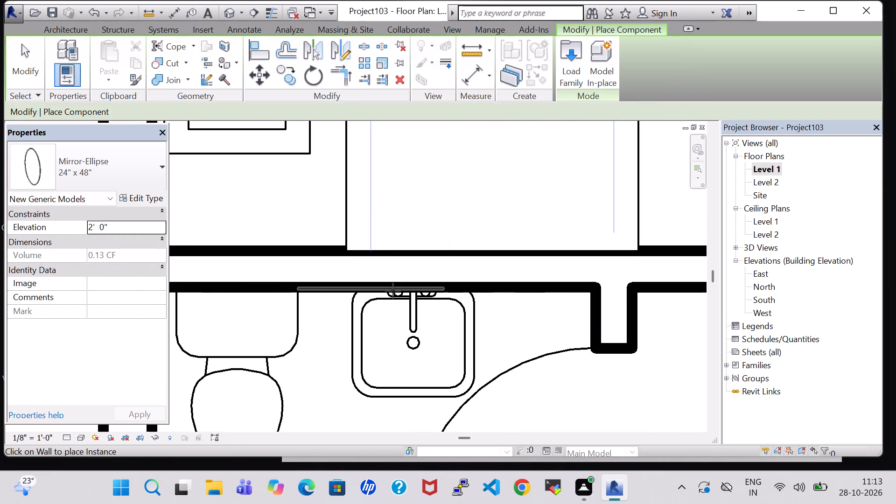
{"action": "left_click", "coordinate": [420, 291]}
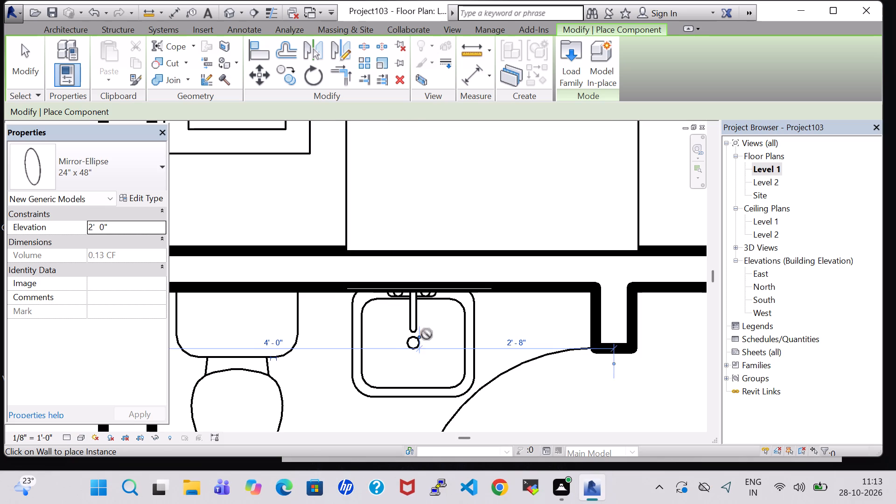
{"action": "middle_click_drag", "start_coordinate": [427, 334], "coordinate": [479, 66]}
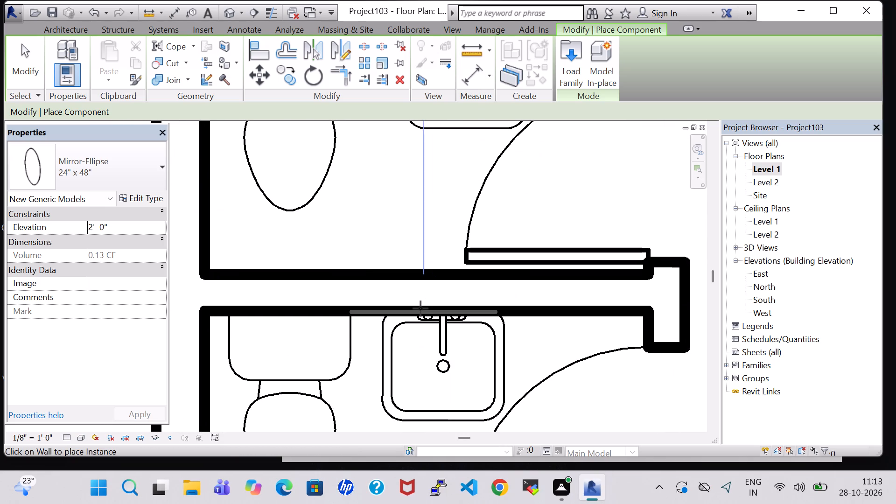
{"action": "left_click", "coordinate": [442, 309]}
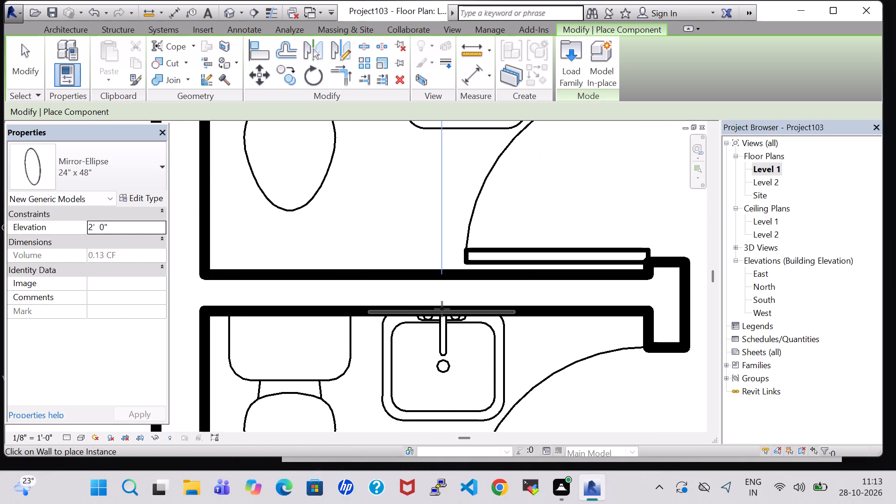
Set the elevation of the mirror in the small room farther from the bedroom to 3' 5".
{"action": "key", "text": "Escape"}
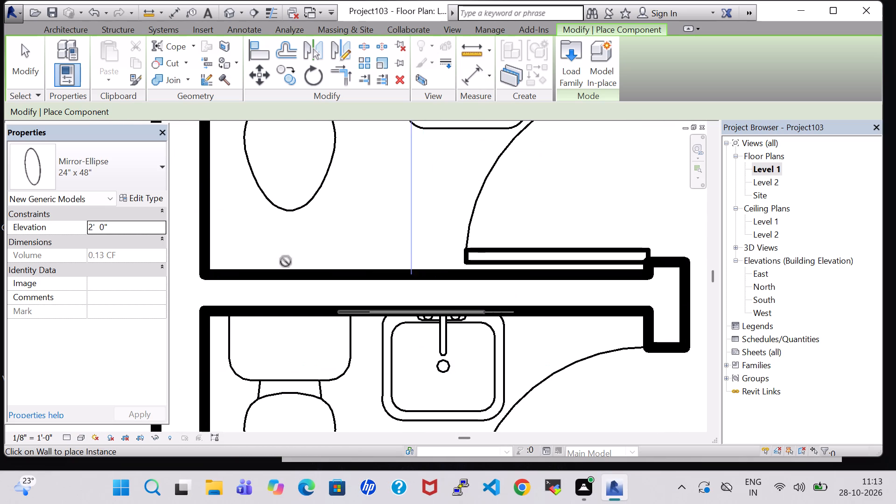
{"action": "key", "text": "Escape"}
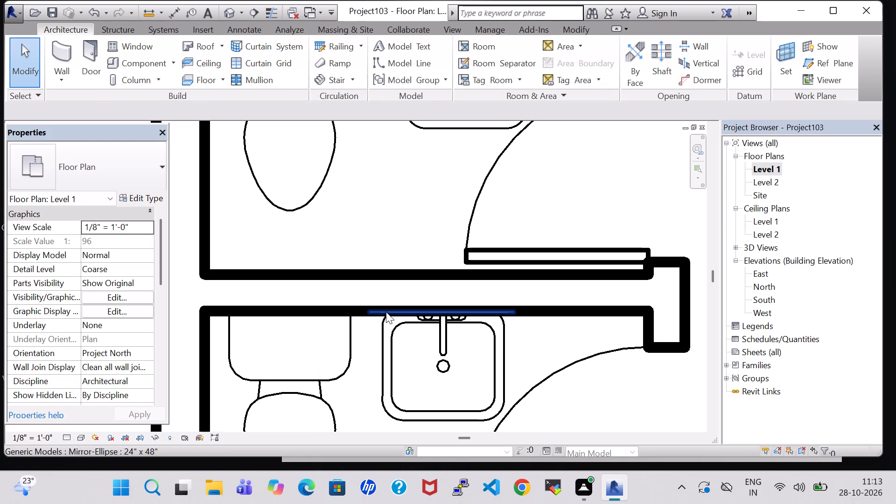
{"action": "left_click", "coordinate": [386, 312]}
{"action": "left_click", "coordinate": [93, 242]}
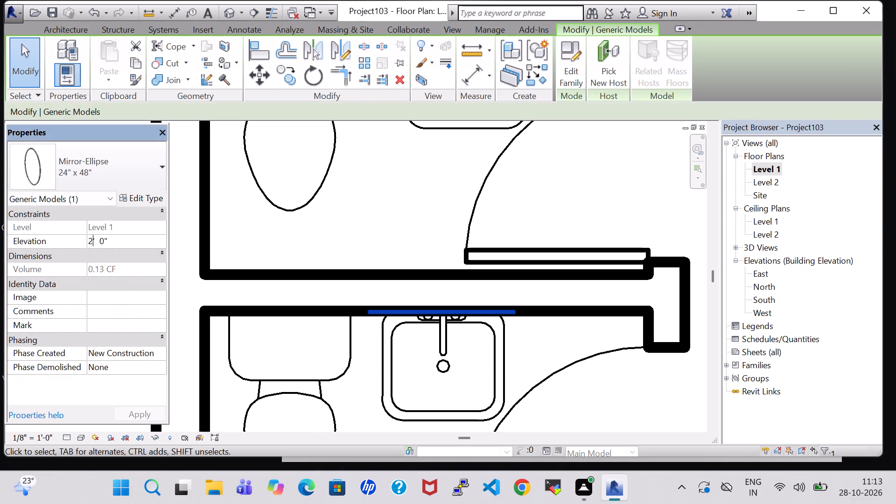
{"action": "key", "text": "BackSpace"}
{"action": "key", "text": "3"}
{"action": "left_click", "coordinate": [105, 242]}
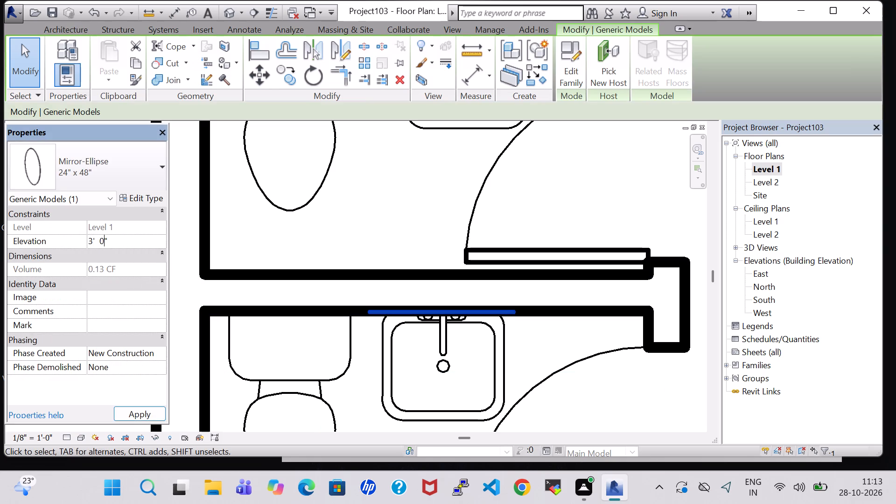
{"action": "key", "text": "BackSpace"}
{"action": "key", "text": "5"}
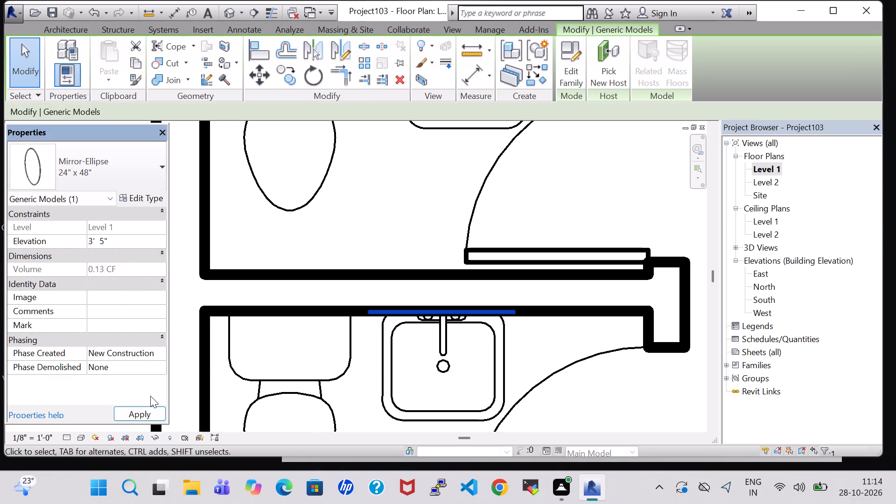
{"action": "left_click", "coordinate": [153, 410]}
{"action": "left_click", "coordinate": [364, 183]}
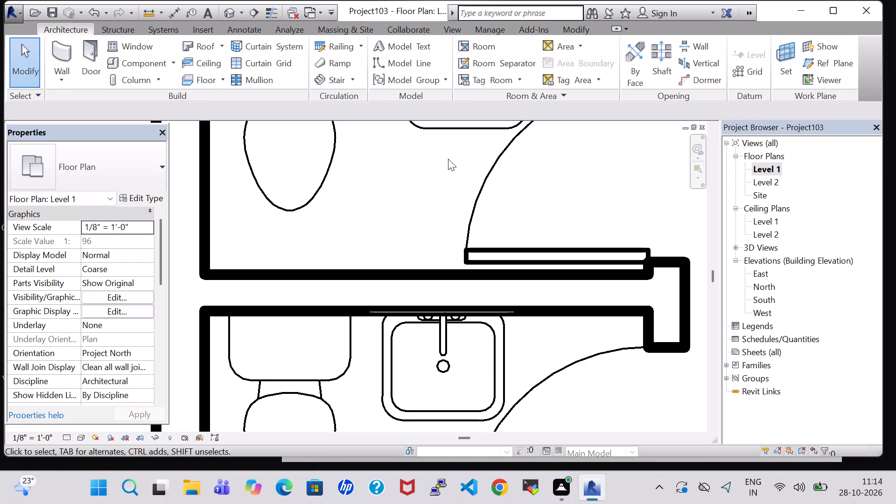
Set the elevation of the mirror in the small room next to the bedroom to 3' 5".
{"action": "middle_click_drag", "start_coordinate": [442, 159], "coordinate": [435, 368]}
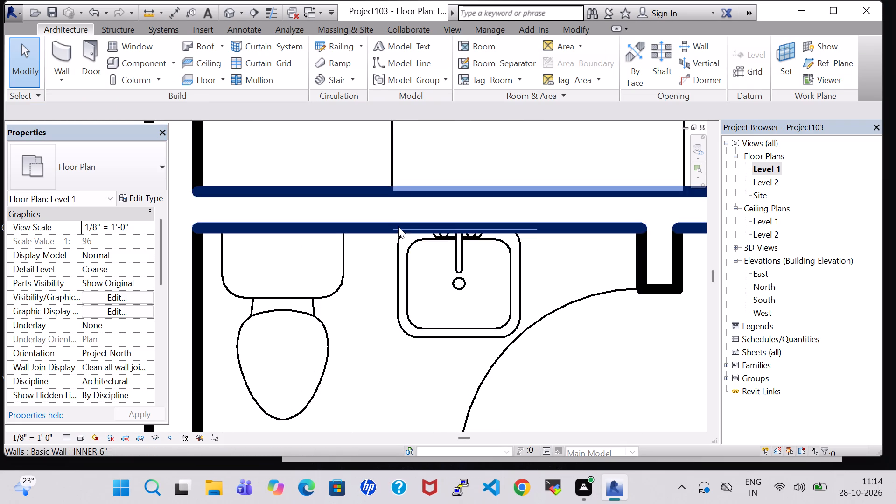
{"action": "left_click", "coordinate": [397, 230]}
{"action": "left_click", "coordinate": [93, 241]}
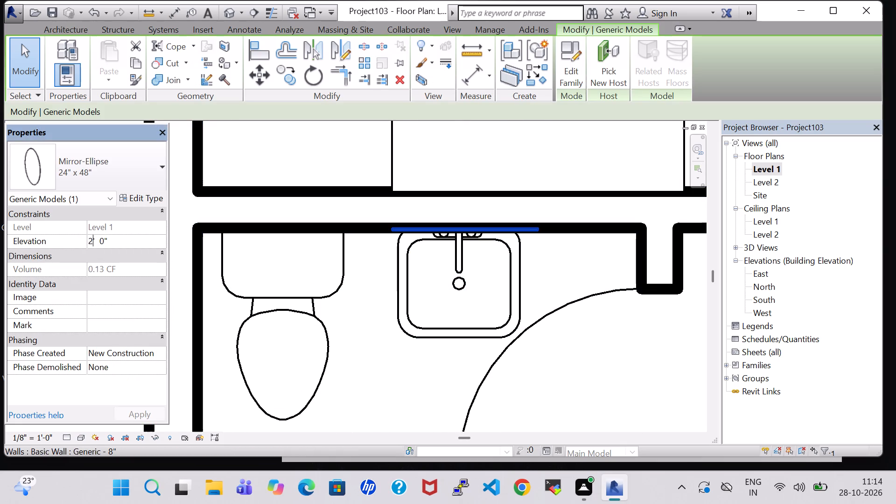
{"action": "key", "text": "BackSpace"}
{"action": "key", "text": "3"}
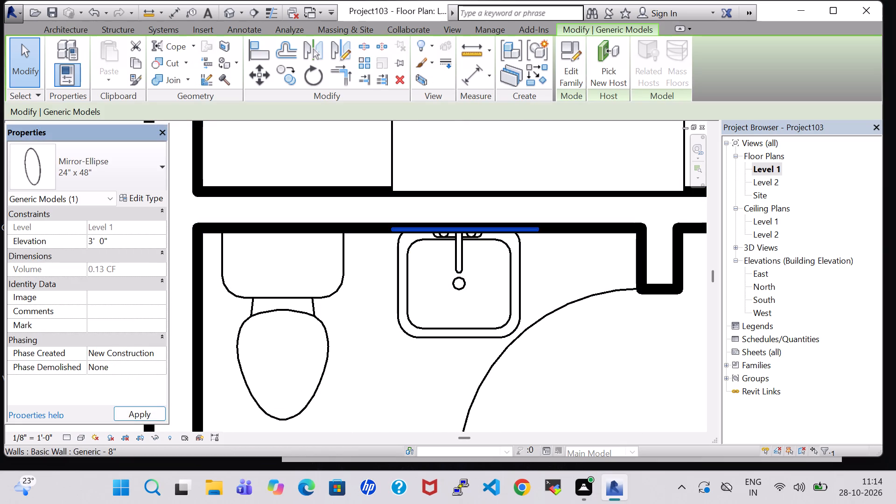
{"action": "left_click", "coordinate": [105, 242]}
{"action": "key", "text": "BackSpace"}
{"action": "key", "text": "5"}
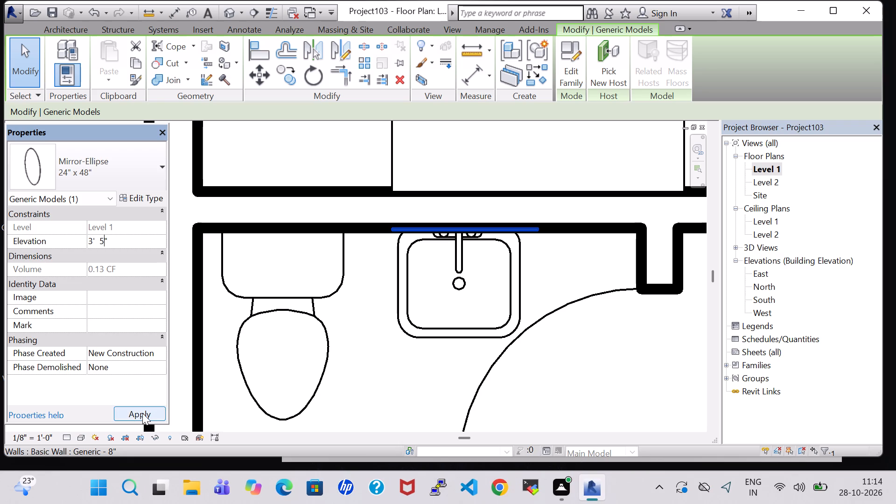
{"action": "left_click", "coordinate": [142, 413]}
{"action": "left_click", "coordinate": [357, 357]}
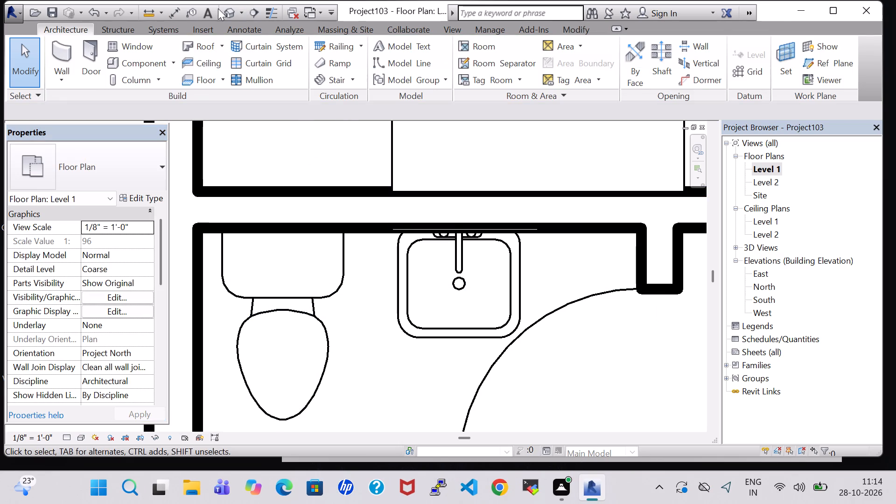
Examine the mirrors above the sinks in both small rooms from several angles in the 3D view.
{"action": "left_click", "coordinate": [224, 9]}
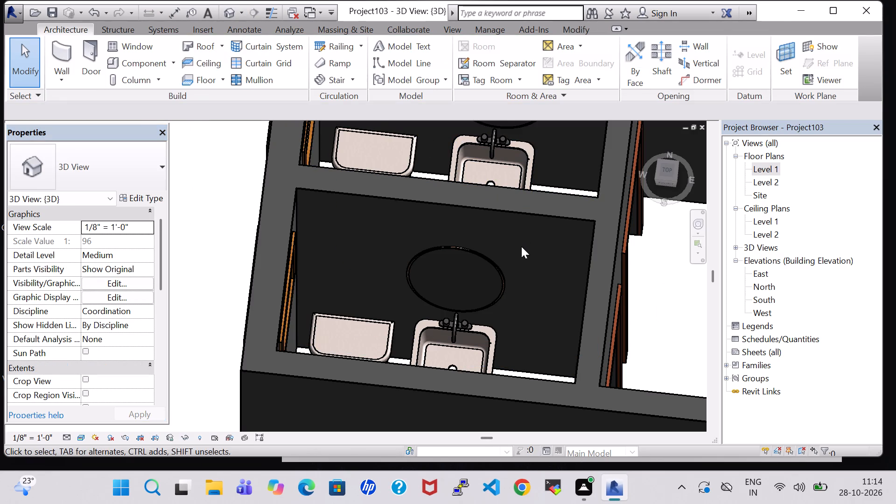
{"action": "middle_click_drag", "start_coordinate": [525, 247], "coordinate": [521, 304], "text": "shift"}
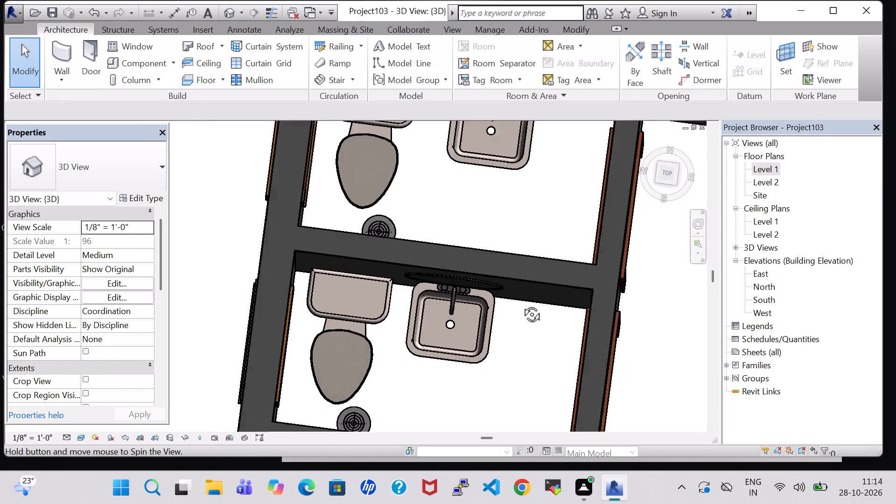
{"action": "middle_click_drag", "start_coordinate": [521, 304], "coordinate": [518, 291], "text": "shift"}
{"action": "middle_click_drag", "start_coordinate": [518, 154], "coordinate": [527, 263]}
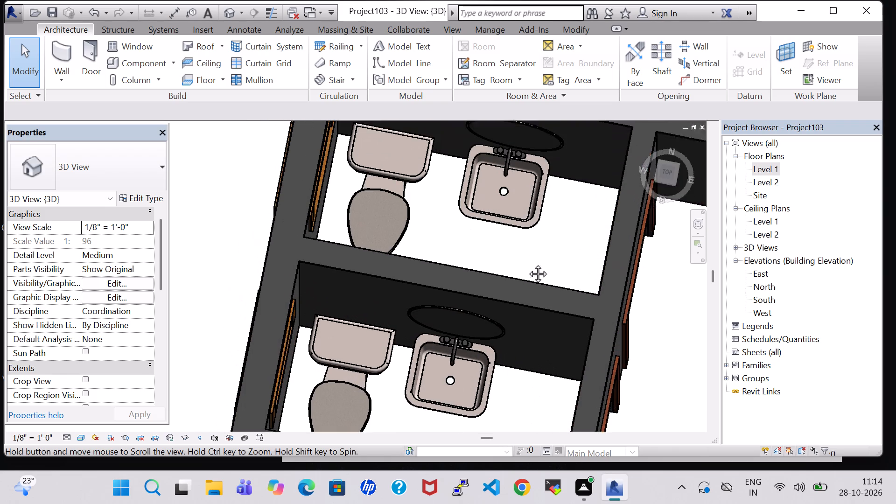
{"action": "middle_click_drag", "start_coordinate": [527, 263], "coordinate": [527, 343]}
{"action": "middle_click_drag", "start_coordinate": [537, 329], "coordinate": [544, 280], "text": "shift"}
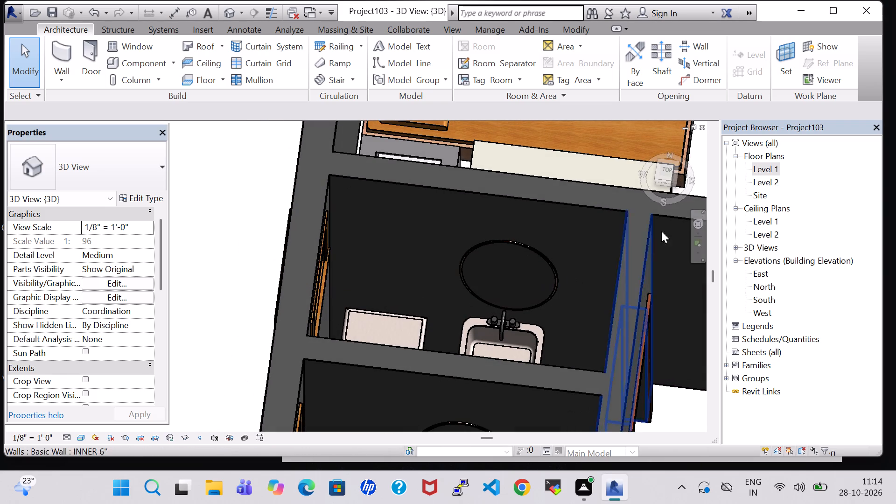
In the Level 1 floor plan, place a tagged room in each of the two small toilet rooms.
{"action": "triple_click", "coordinate": [767, 170]}
{"action": "scroll", "coordinate": [493, 241], "scroll_direction": "down", "scroll_amount": 1}
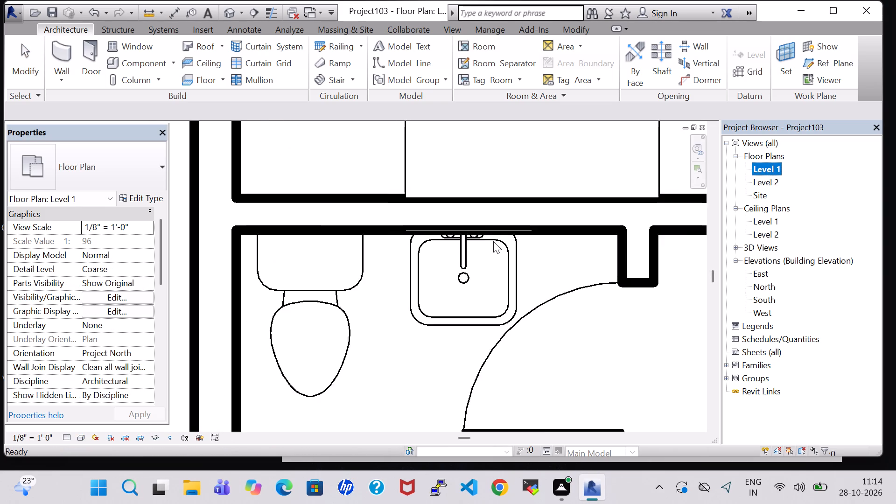
{"action": "scroll", "coordinate": [493, 241], "scroll_direction": "down", "scroll_amount": 4}
{"action": "left_click", "coordinate": [487, 53]}
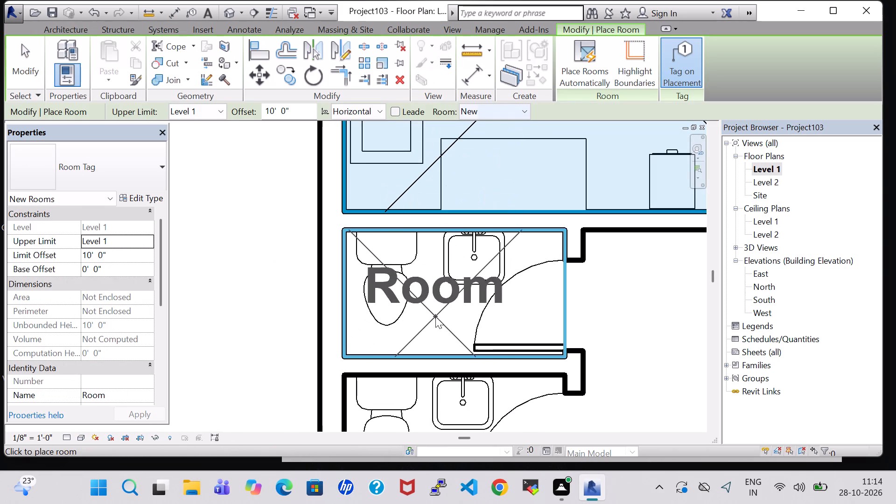
{"action": "left_click", "coordinate": [448, 318]}
{"action": "middle_click_drag", "start_coordinate": [448, 318], "coordinate": [475, 199]}
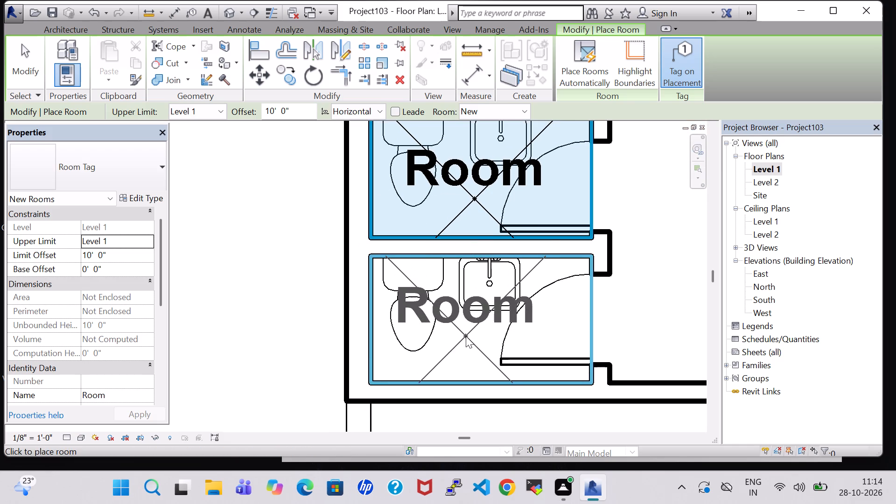
{"action": "left_click", "coordinate": [466, 340]}
{"action": "key", "text": "Escape"}
{"action": "key", "text": "Escape"}
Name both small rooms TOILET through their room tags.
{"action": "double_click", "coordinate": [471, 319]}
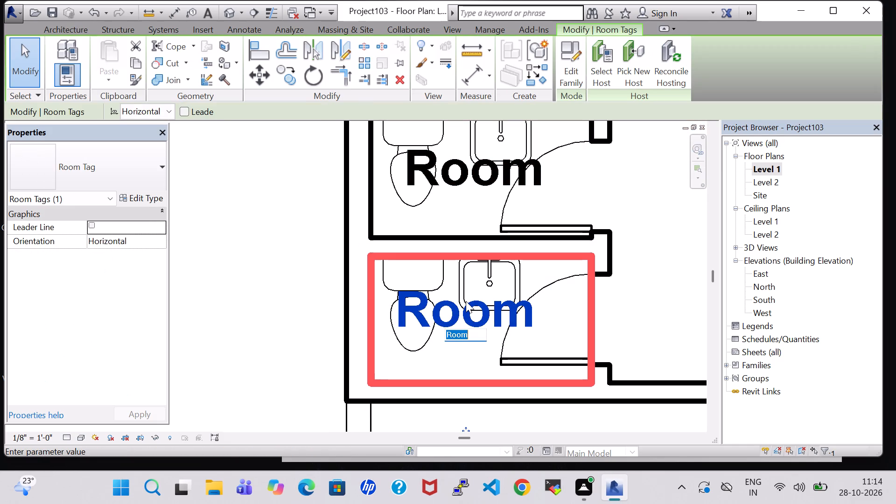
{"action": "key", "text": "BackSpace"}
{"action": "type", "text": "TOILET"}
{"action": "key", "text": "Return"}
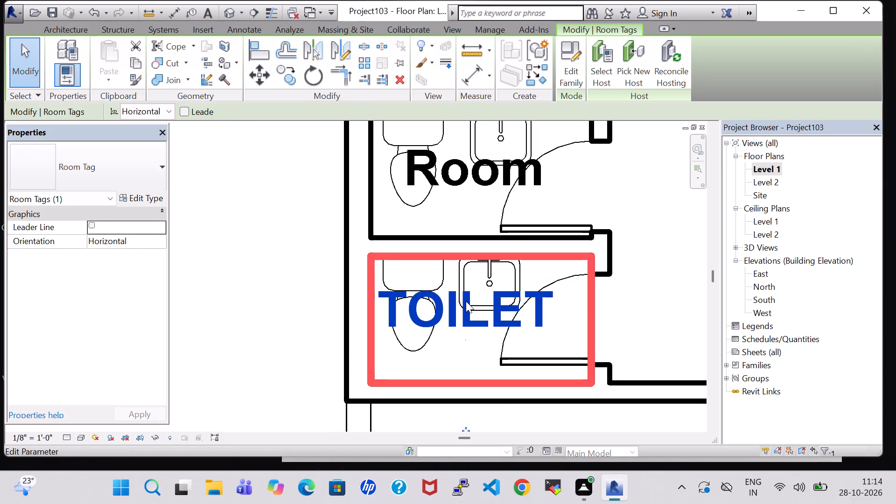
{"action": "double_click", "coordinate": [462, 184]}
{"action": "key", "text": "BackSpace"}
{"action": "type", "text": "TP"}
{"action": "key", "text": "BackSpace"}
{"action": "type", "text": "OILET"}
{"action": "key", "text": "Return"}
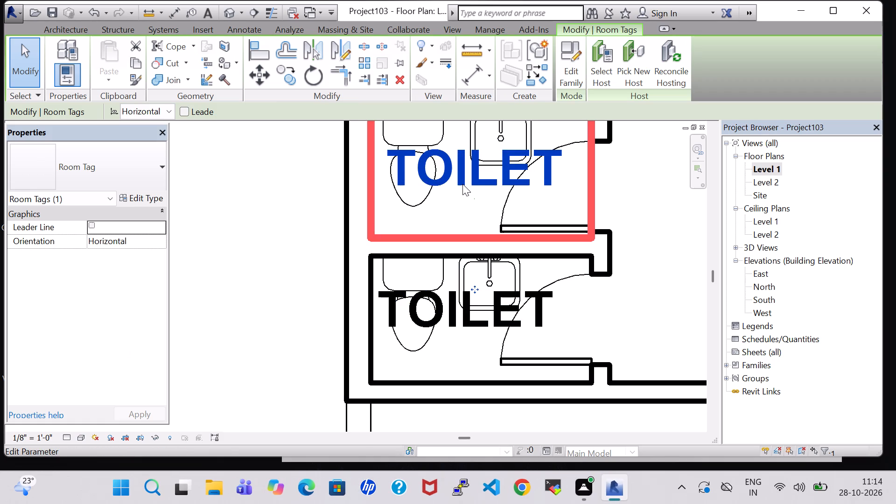
Rename both small rooms as BATH.
{"action": "scroll", "coordinate": [492, 194], "scroll_direction": "down", "scroll_amount": 2}
{"action": "double_click", "coordinate": [495, 180]}
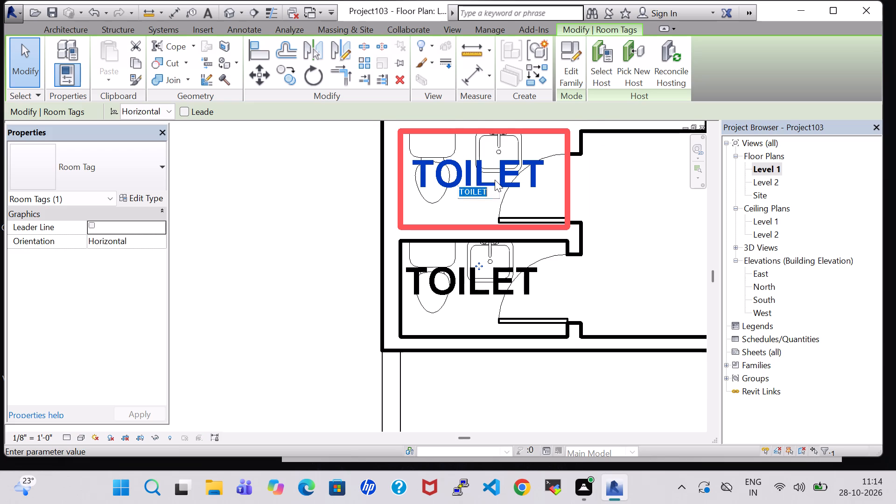
{"action": "left_click", "coordinate": [495, 180]}
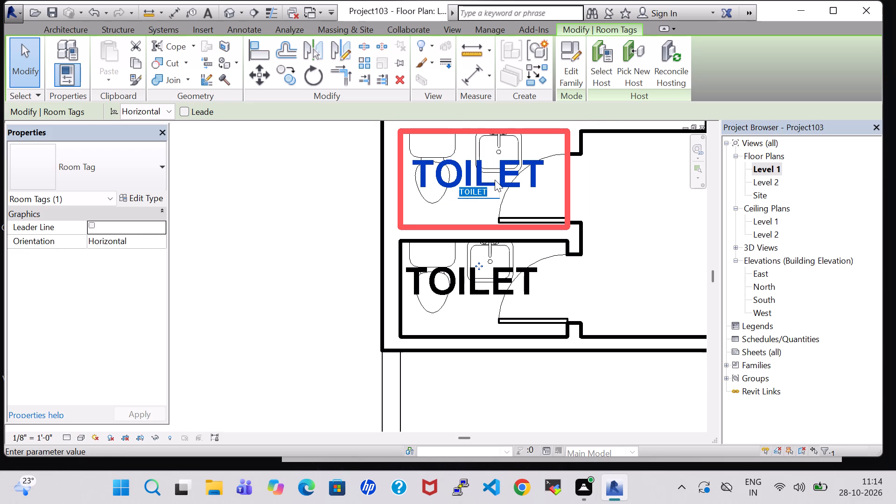
{"action": "key", "text": "BackSpace"}
{"action": "type", "text": "BATH"}
{"action": "key", "text": "Return"}
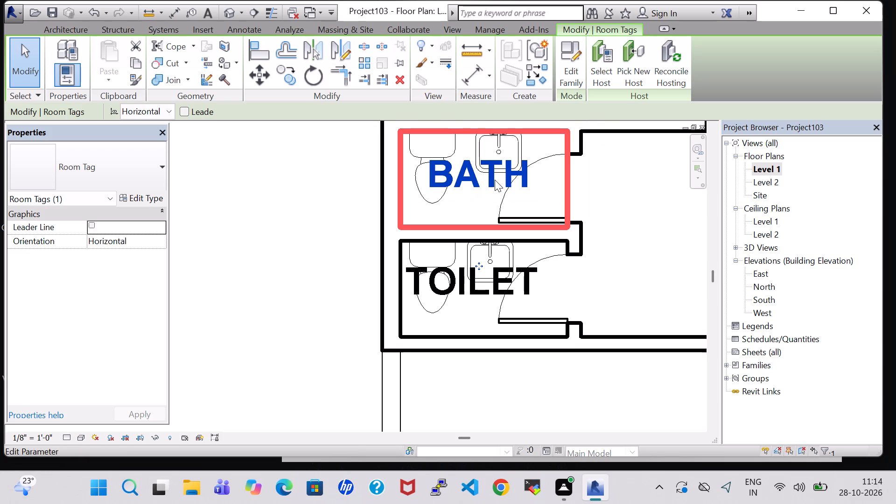
{"action": "double_click", "coordinate": [484, 272]}
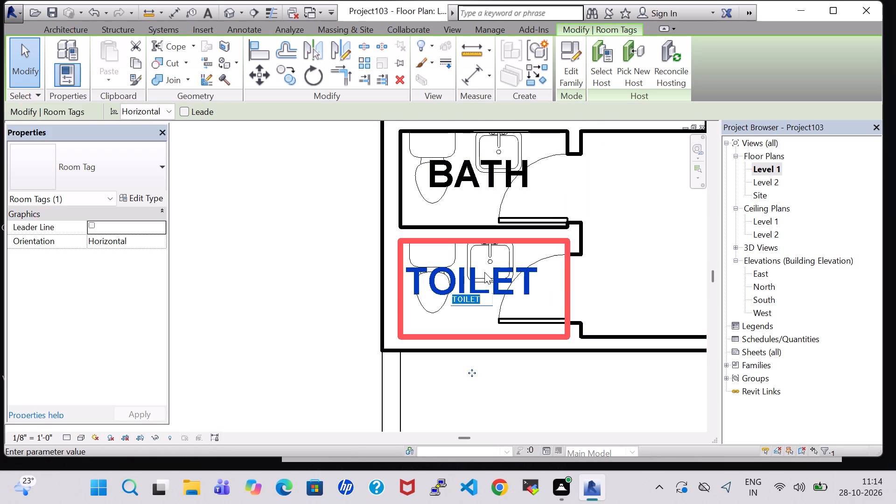
{"action": "key", "text": "BackSpace"}
{"action": "type", "text": "BATH"}
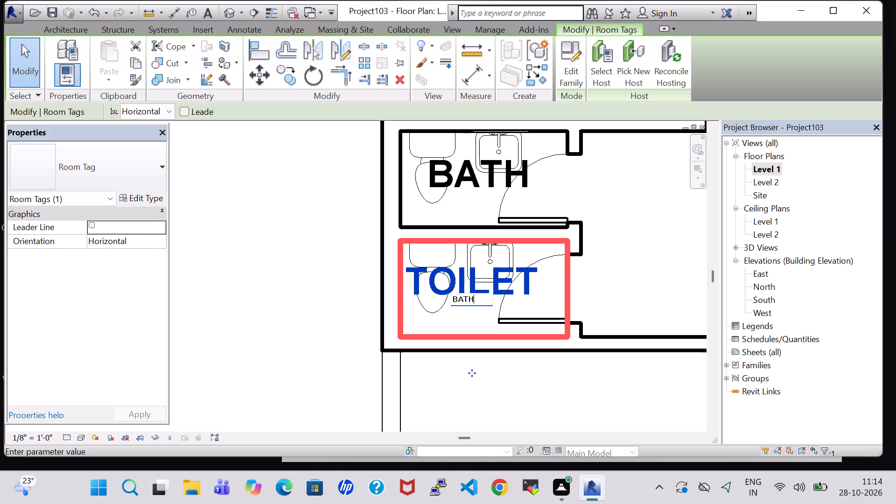
{"action": "key", "text": "Return"}
{"action": "left_click", "coordinate": [605, 218]}
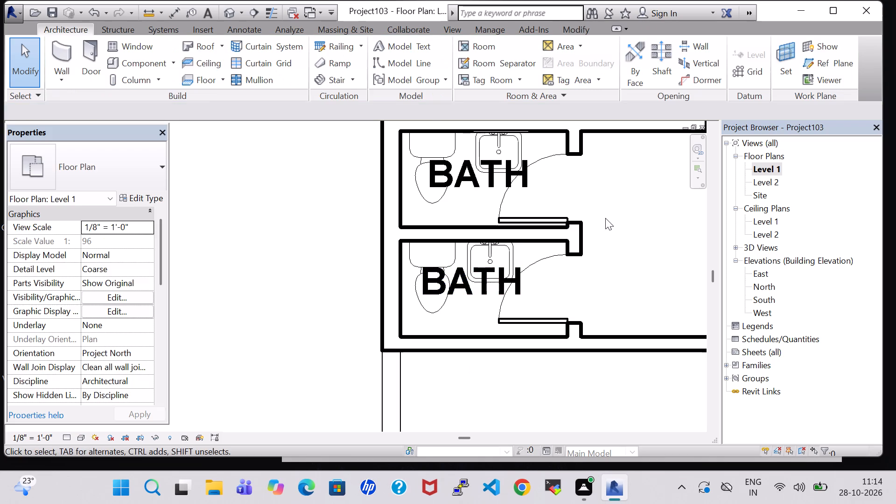
Load the Sofa-Corbu family from the Seating folder of the US Imperial Furniture library.
{"action": "scroll", "coordinate": [605, 218], "scroll_direction": "down", "scroll_amount": 8}
{"action": "middle_click_drag", "start_coordinate": [605, 218], "coordinate": [355, 288]}
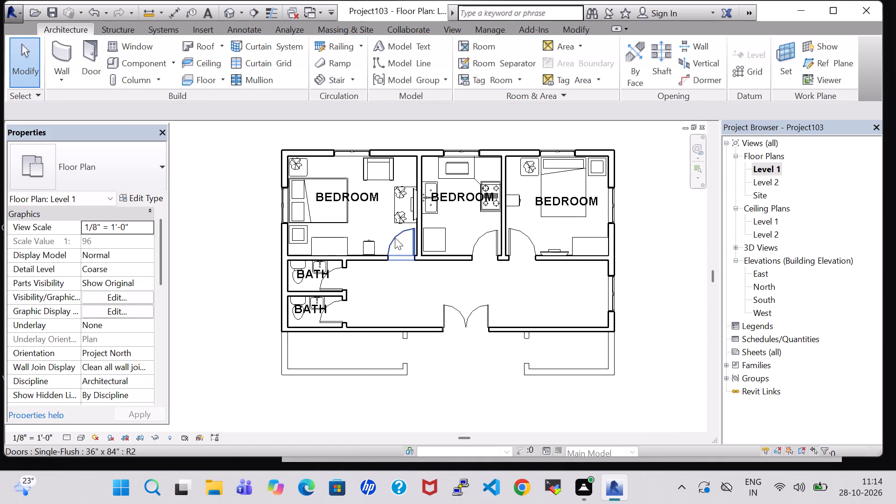
{"action": "left_click", "coordinate": [160, 58]}
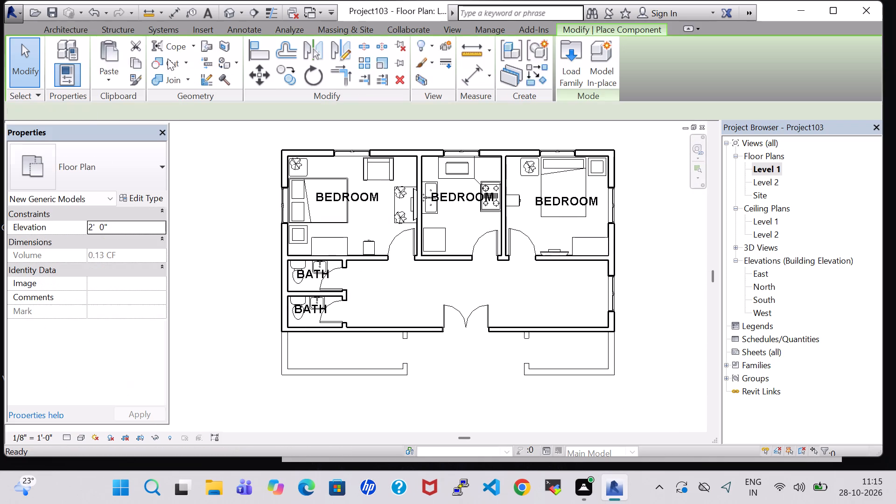
{"action": "left_click", "coordinate": [575, 52]}
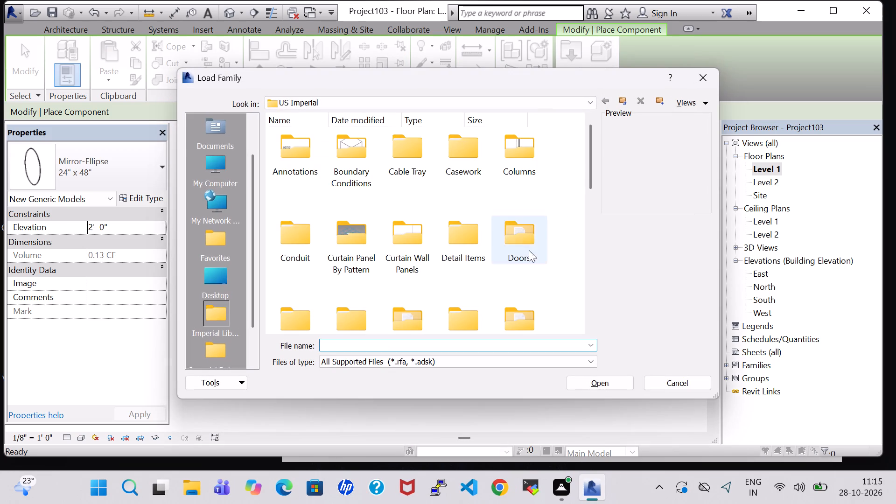
{"action": "left_click", "coordinate": [523, 300]}
{"action": "double_click", "coordinate": [522, 306]}
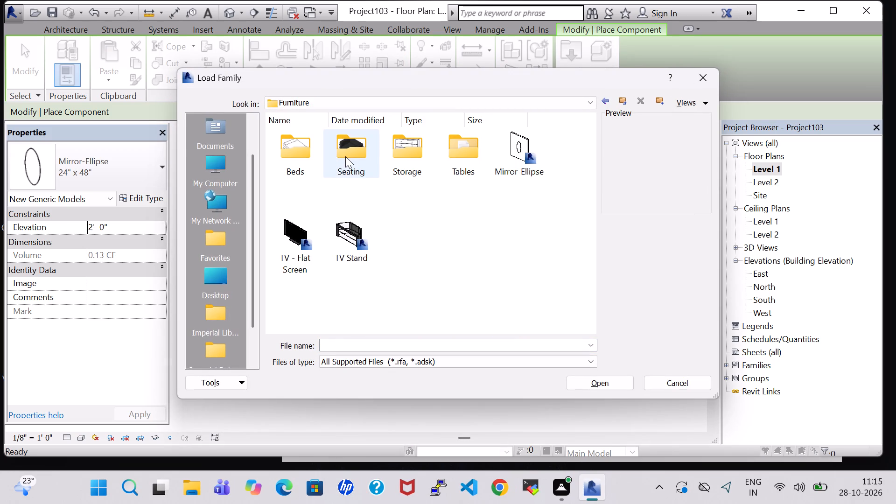
{"action": "double_click", "coordinate": [345, 156]}
{"action": "left_click", "coordinate": [408, 307]}
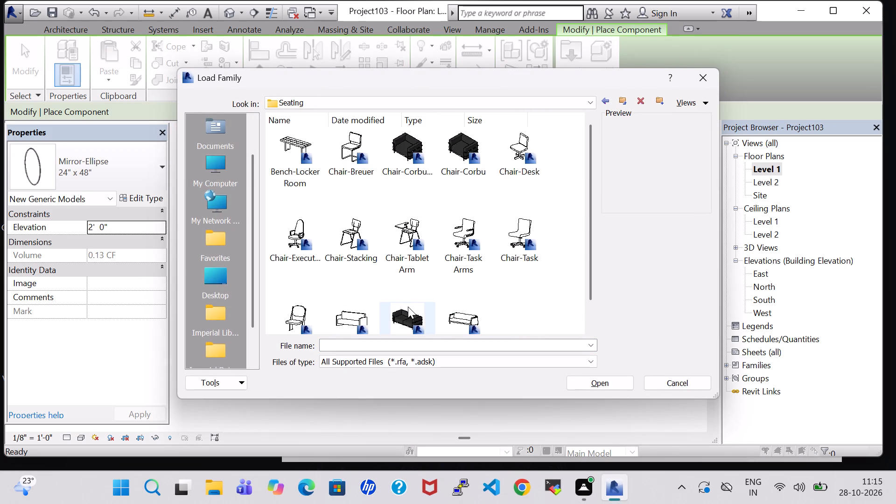
{"action": "left_click", "coordinate": [611, 378]}
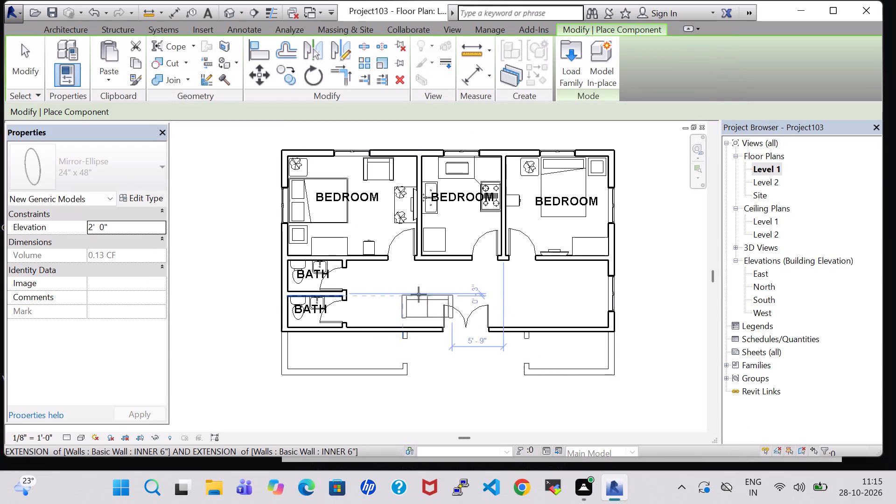
Place the Sofa-Corbu in the entrance room between the baths and the double door, rotated parallel to the bath partition.
{"action": "key", "text": "space"}
{"action": "key", "text": "space"}
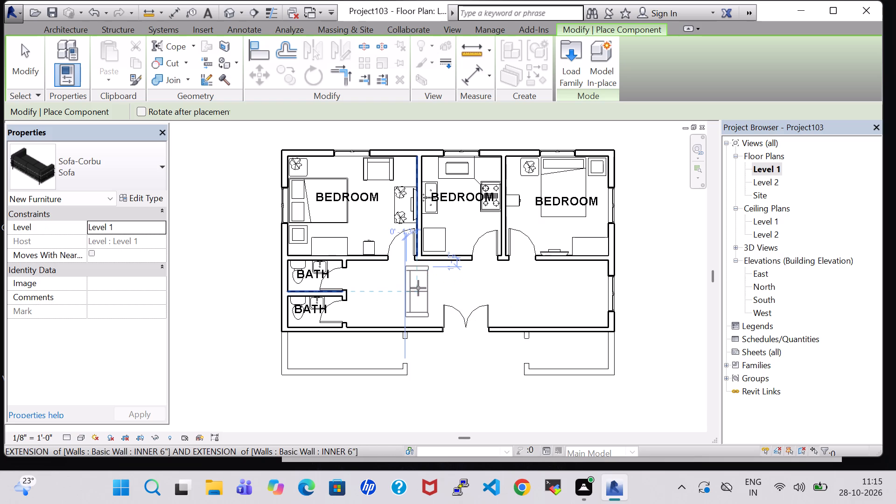
{"action": "left_click", "coordinate": [418, 288]}
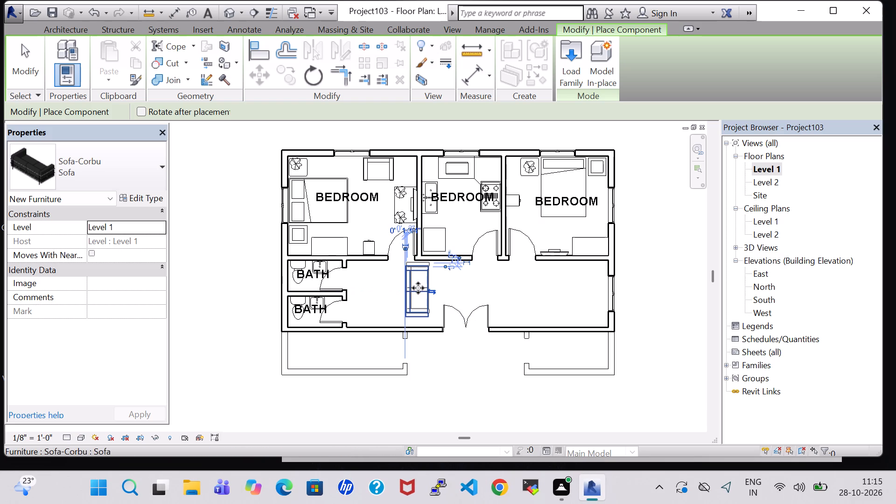
{"action": "key", "text": "Escape"}
{"action": "key", "text": "Escape"}
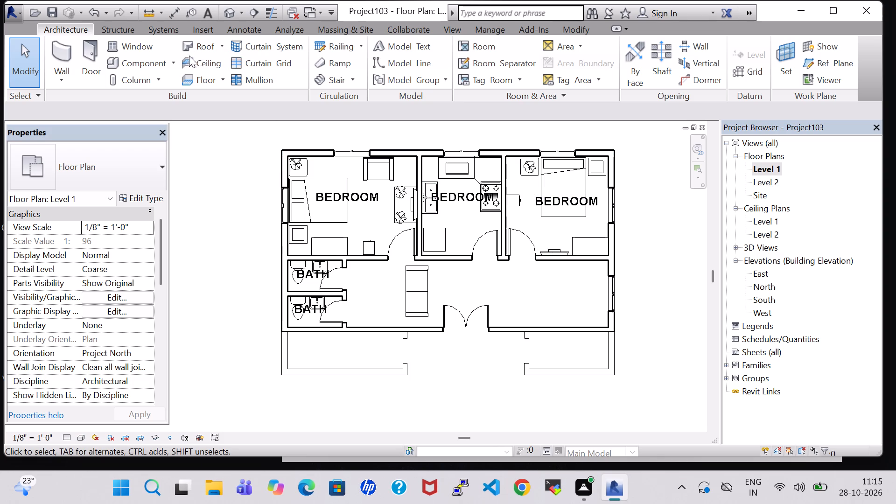
Place a copy of the bedroom's Chair-Corbu in the entrance room beside the sofa, nudged closer to the kitchen wall.
{"action": "left_click", "coordinate": [371, 172]}
{"action": "right_click", "coordinate": [371, 172]}
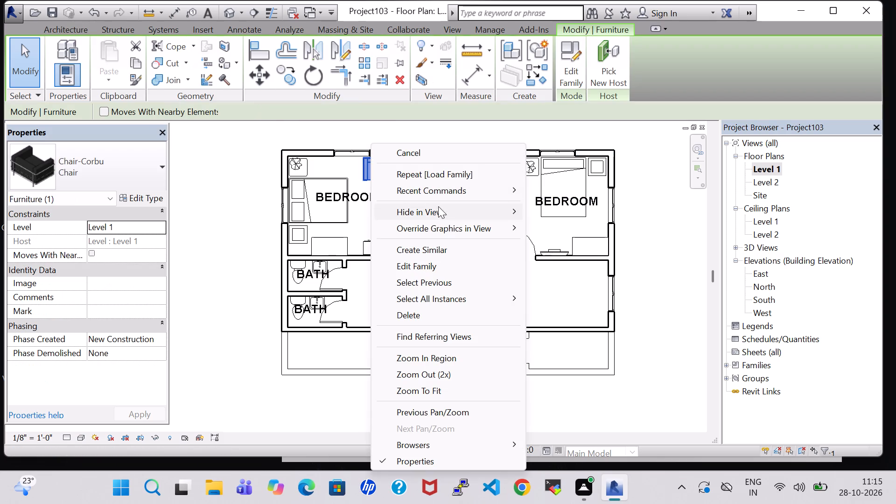
{"action": "left_click", "coordinate": [449, 251]}
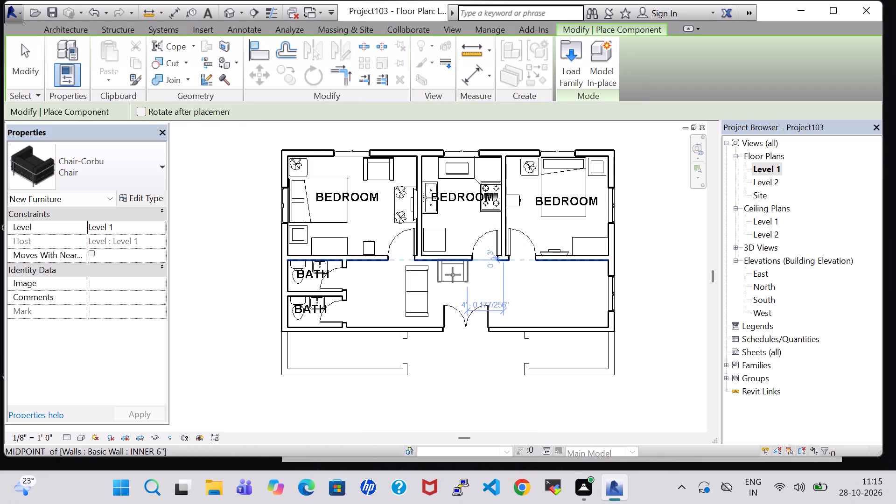
{"action": "scroll", "coordinate": [453, 275], "scroll_direction": "up", "scroll_amount": 5}
{"action": "left_click", "coordinate": [446, 273]}
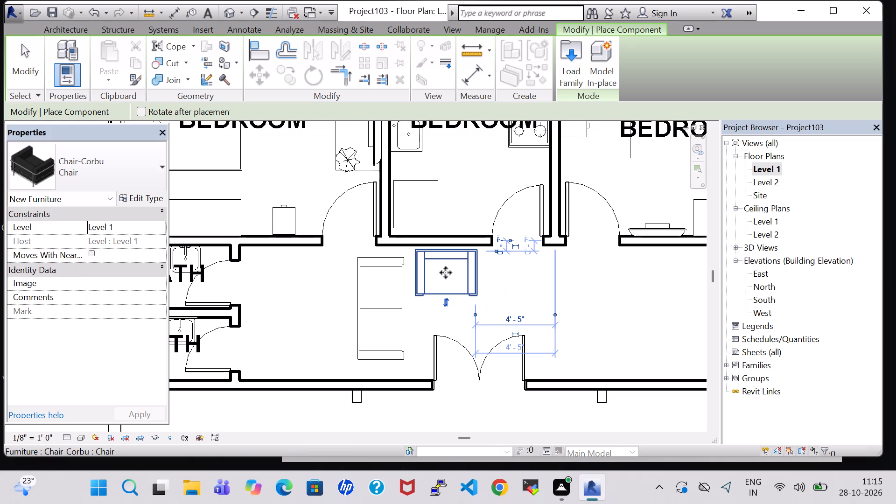
{"action": "key", "text": "Escape"}
{"action": "key", "text": "Escape"}
{"action": "left_click", "coordinate": [446, 273]}
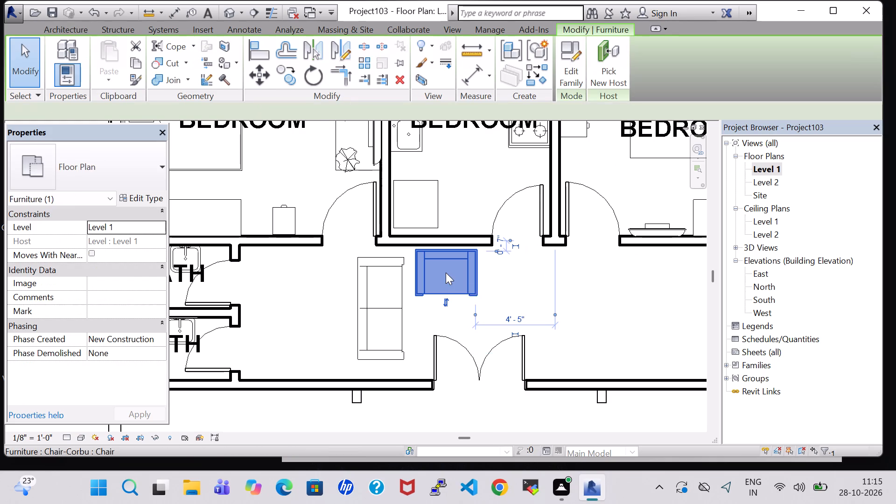
{"action": "key", "text": "Up"}
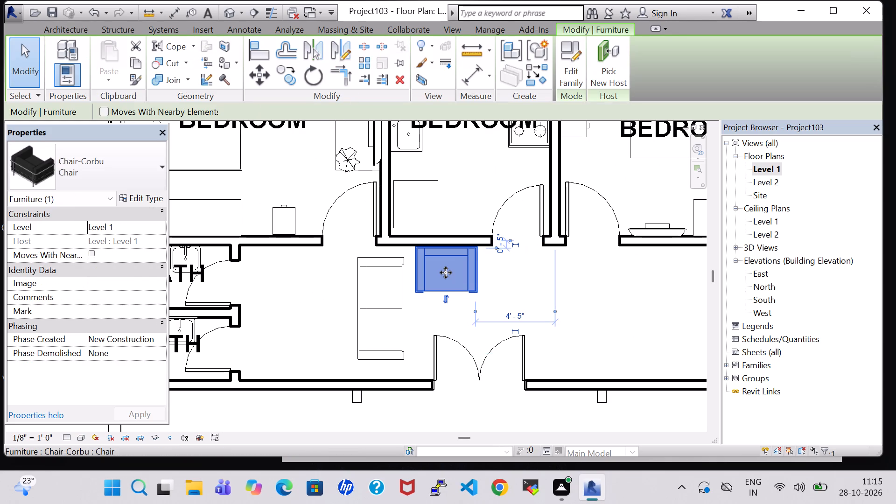
{"action": "left_click", "coordinate": [602, 263]}
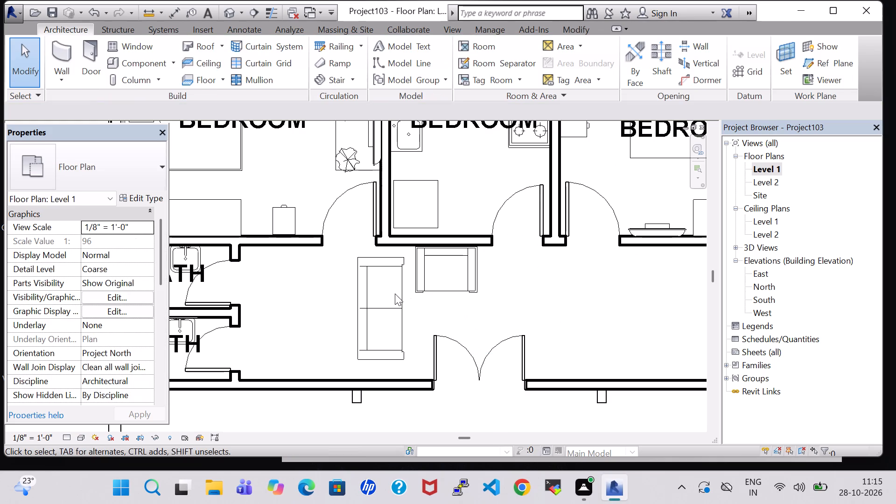
Set the Cushion Material of the Sofa-Corbu type to Oak Flooring.
{"action": "left_click", "coordinate": [428, 270]}
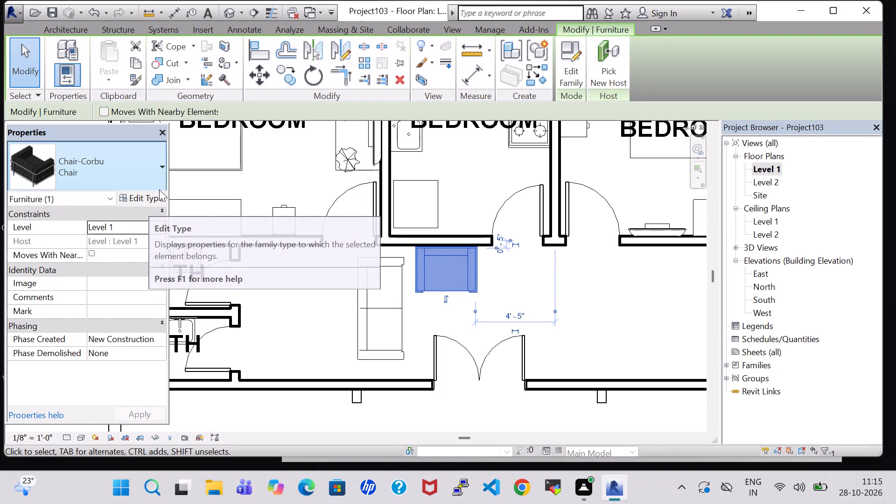
{"action": "left_click", "coordinate": [361, 316]}
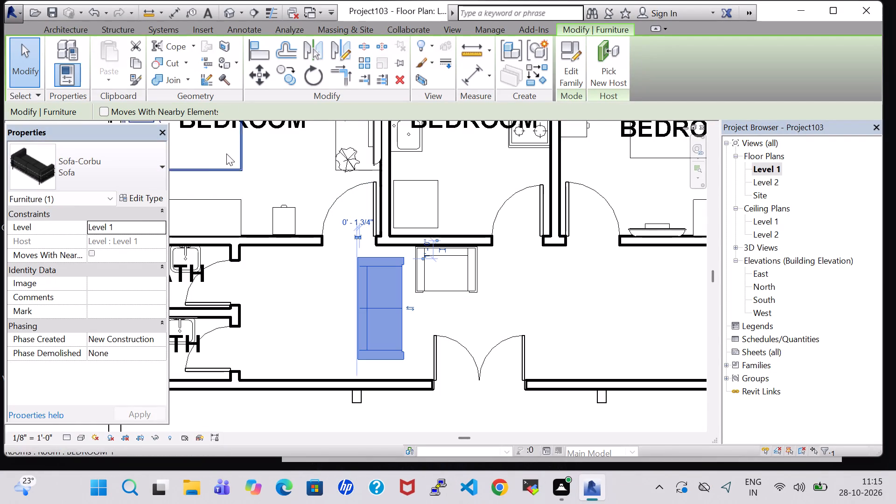
{"action": "left_click", "coordinate": [138, 195]}
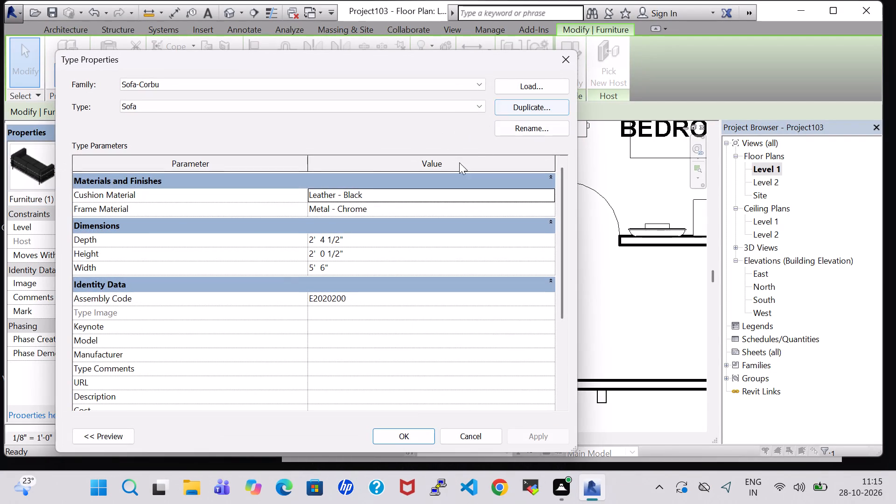
{"action": "left_click", "coordinate": [551, 191]}
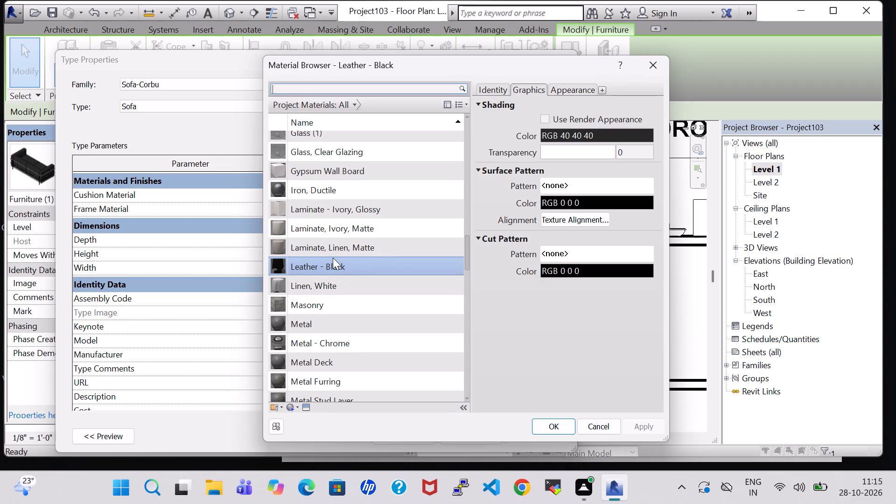
{"action": "scroll", "coordinate": [333, 283], "scroll_direction": "down", "scroll_amount": 1}
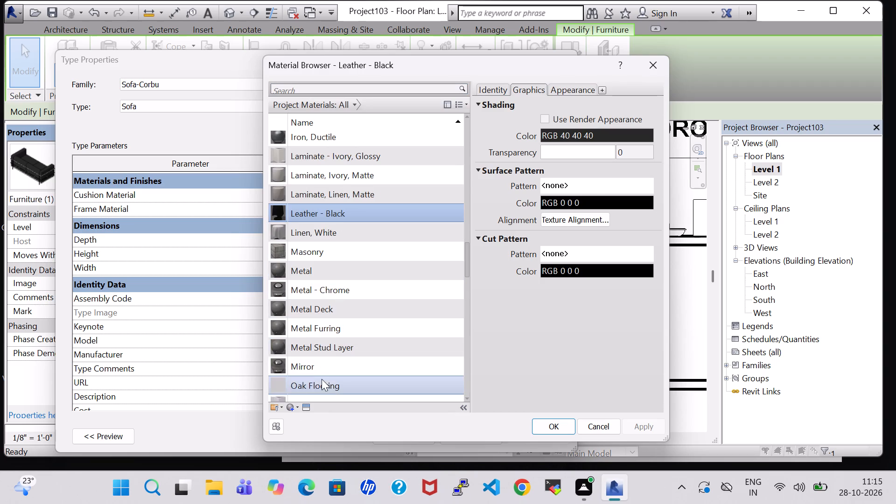
{"action": "left_click", "coordinate": [322, 382]}
{"action": "left_click", "coordinate": [556, 431]}
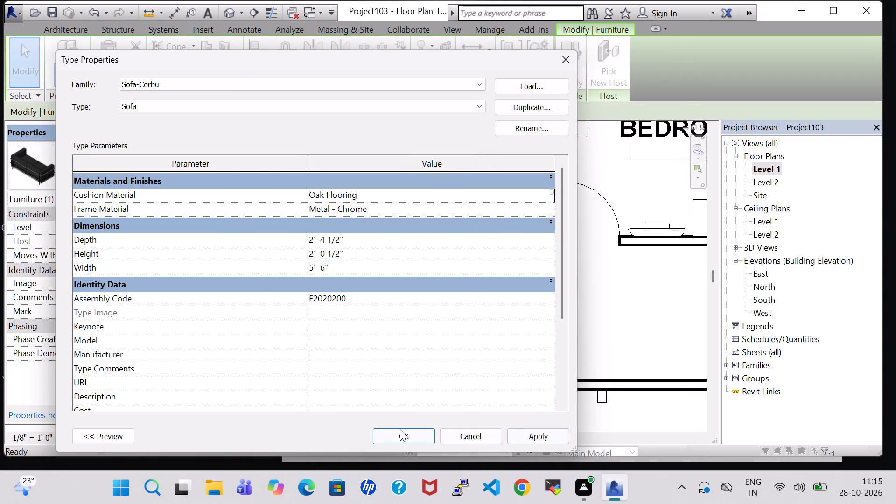
{"action": "left_click", "coordinate": [402, 433]}
{"action": "left_click", "coordinate": [602, 316]}
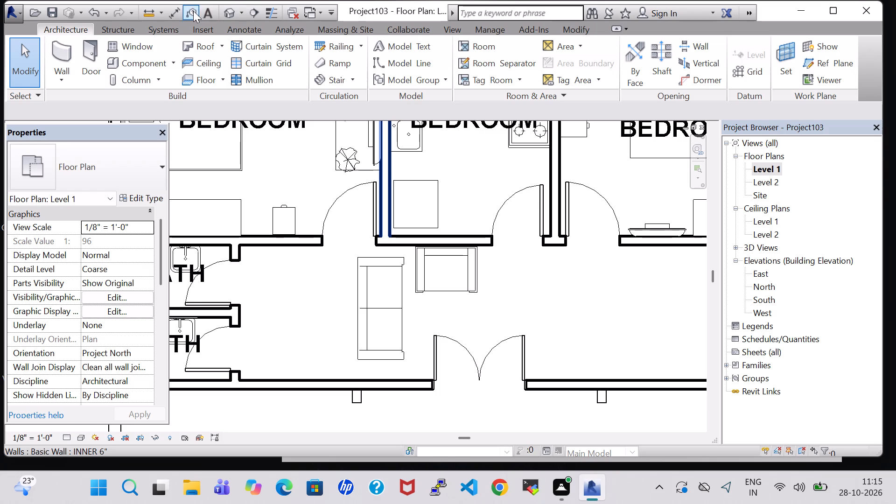
Examine the entrance room's sofa and chair in the 3D view, and return to the Level 1 floor plan.
{"action": "left_click", "coordinate": [225, 10]}
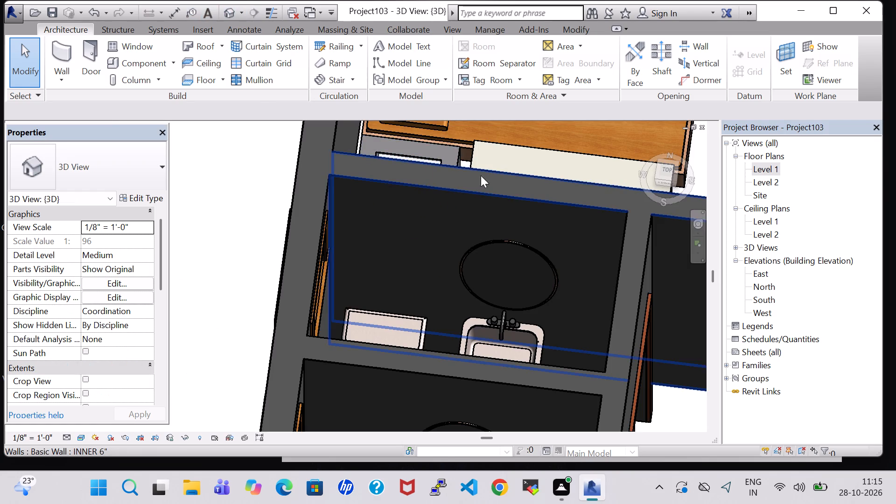
{"action": "scroll", "coordinate": [515, 185], "scroll_direction": "down", "scroll_amount": 11}
{"action": "middle_click_drag", "start_coordinate": [571, 165], "coordinate": [512, 187]}
{"action": "middle_click_drag", "start_coordinate": [615, 206], "coordinate": [606, 268], "text": "shift"}
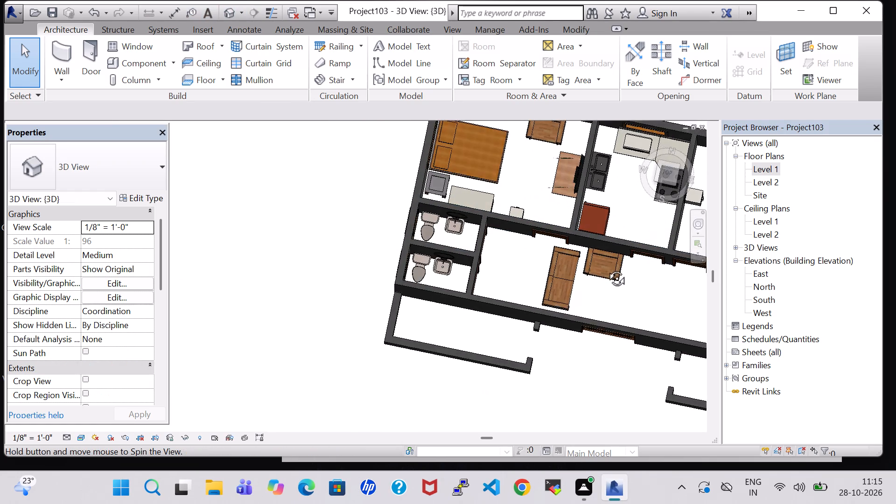
{"action": "middle_click_drag", "start_coordinate": [606, 268], "coordinate": [604, 280], "text": "shift"}
{"action": "scroll", "coordinate": [604, 280], "scroll_direction": "up", "scroll_amount": 5}
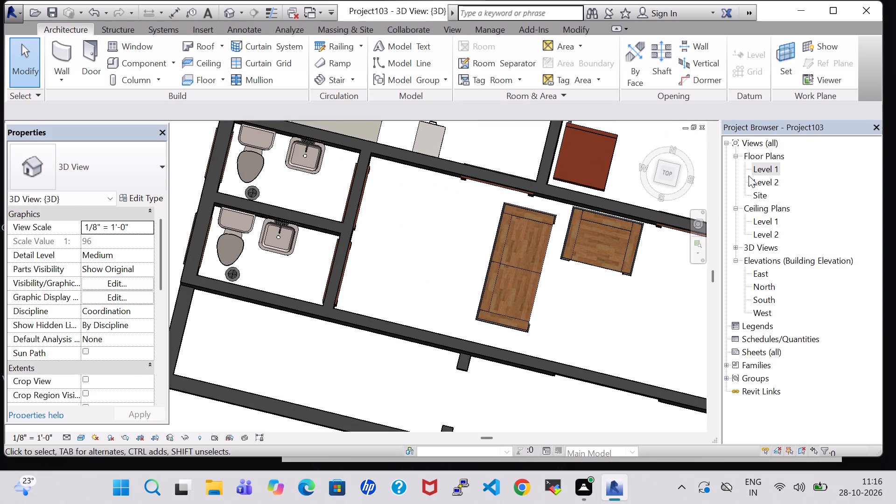
{"action": "double_click", "coordinate": [765, 171]}
Load the Table-Dining Oval family from the Tables folder of the US Imperial Furniture library.
{"action": "scroll", "coordinate": [530, 224], "scroll_direction": "down", "scroll_amount": 4}
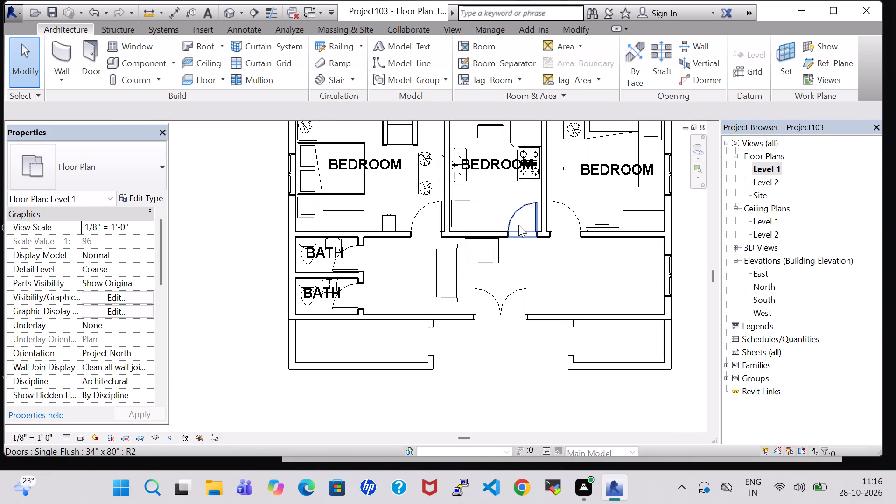
{"action": "middle_click_drag", "start_coordinate": [518, 225], "coordinate": [490, 252]}
{"action": "left_click", "coordinate": [128, 59]}
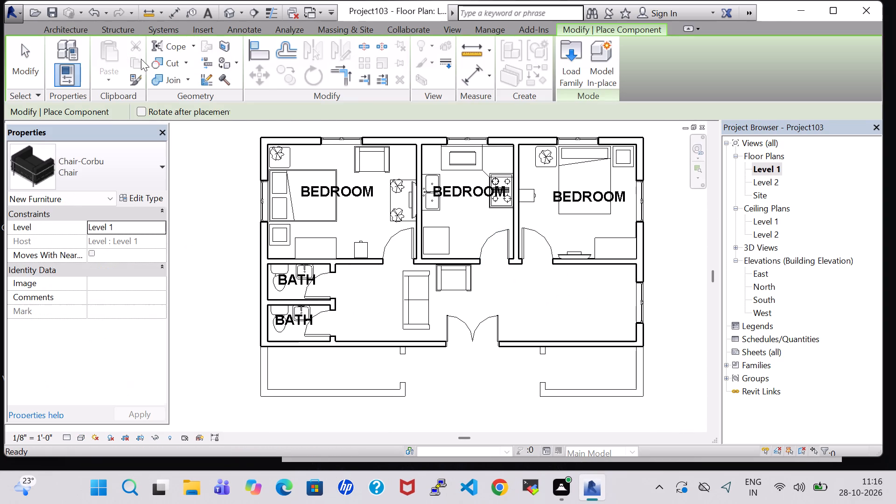
{"action": "left_click", "coordinate": [560, 70]}
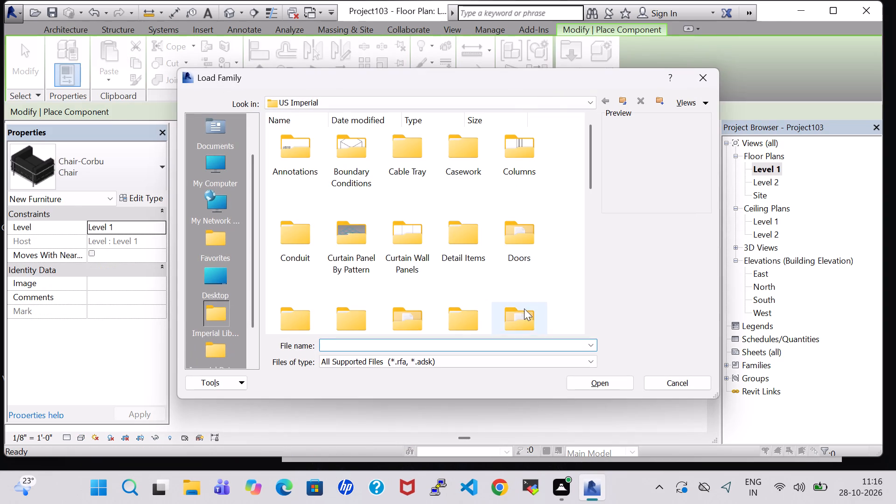
{"action": "double_click", "coordinate": [524, 312]}
{"action": "double_click", "coordinate": [465, 176]}
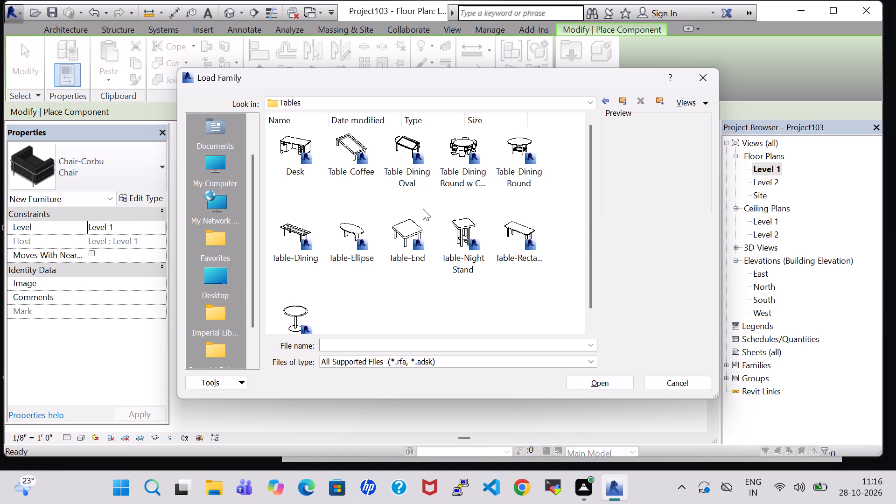
{"action": "left_click", "coordinate": [406, 164]}
{"action": "left_click", "coordinate": [412, 146]}
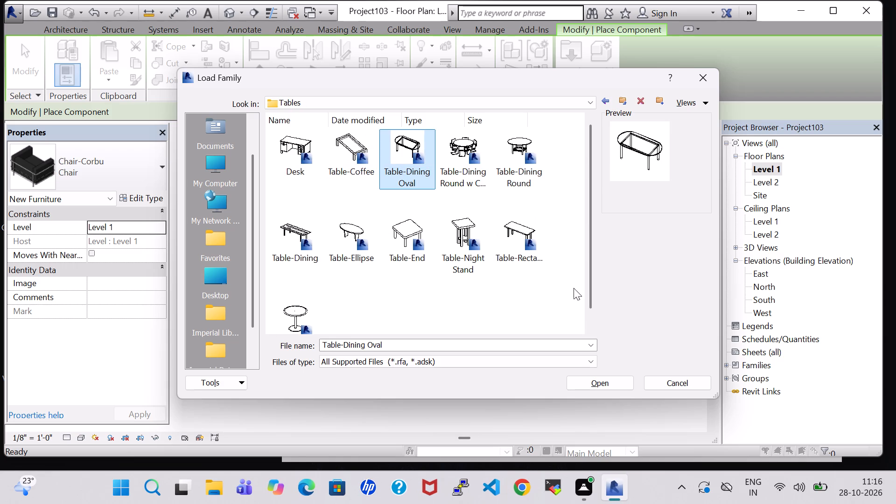
{"action": "left_click", "coordinate": [611, 385]}
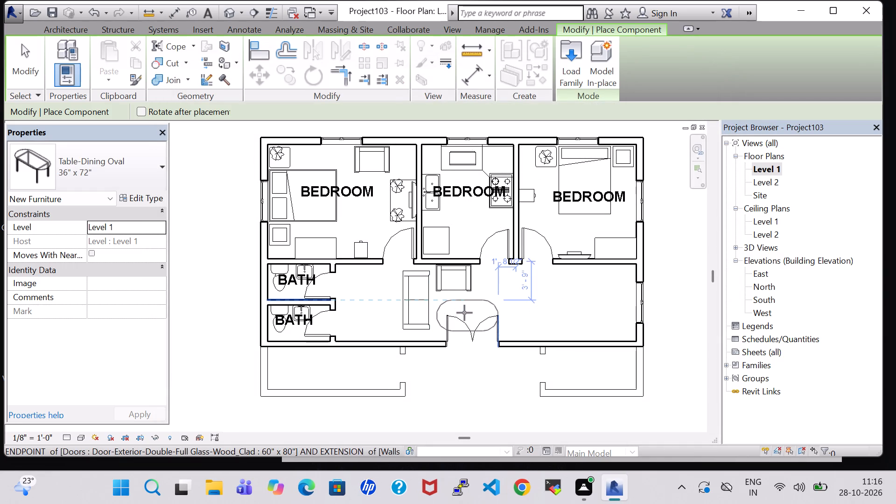
Place a 36" x 72" Table-Dining Oval in the entrance room between the chair and the double door.
{"action": "left_click", "coordinate": [464, 313]}
{"action": "key", "text": "Escape"}
{"action": "key", "text": "Escape"}
{"action": "key", "text": "Escape"}
Change the oval dining table's type to 36" x 48".
{"action": "left_click", "coordinate": [460, 300]}
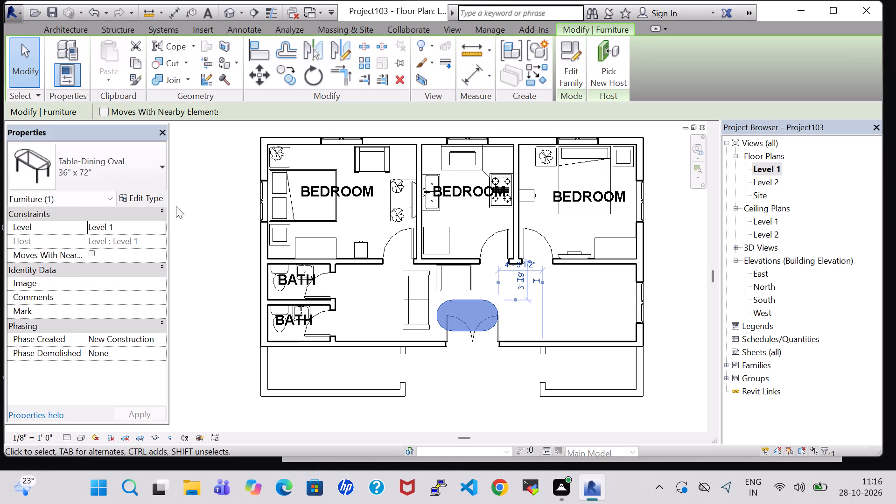
{"action": "left_click", "coordinate": [140, 194]}
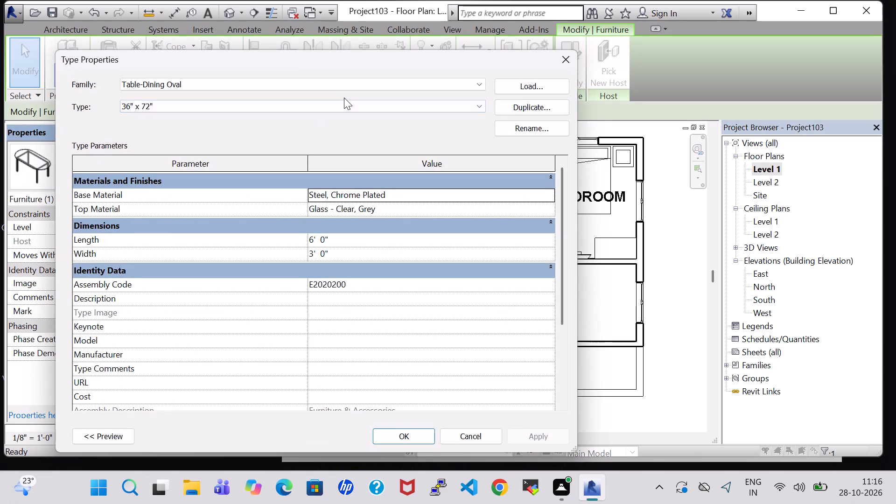
{"action": "left_click", "coordinate": [344, 105]}
{"action": "left_click", "coordinate": [331, 120]}
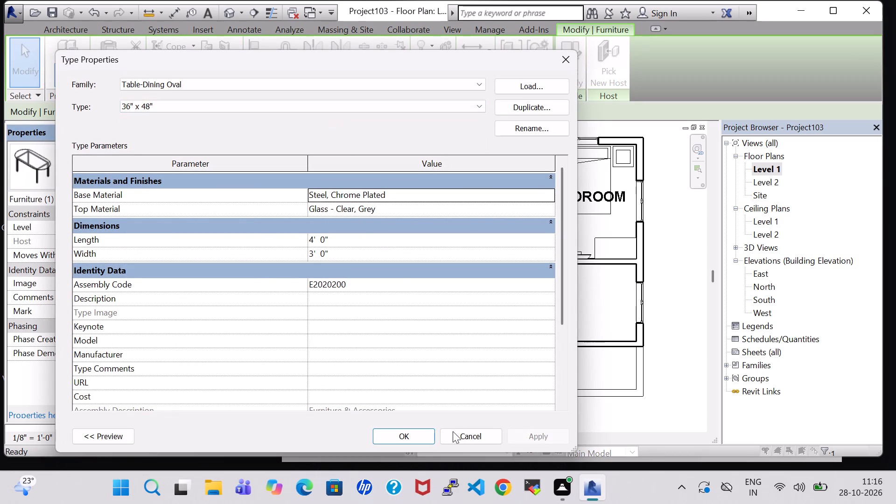
{"action": "left_click", "coordinate": [421, 434]}
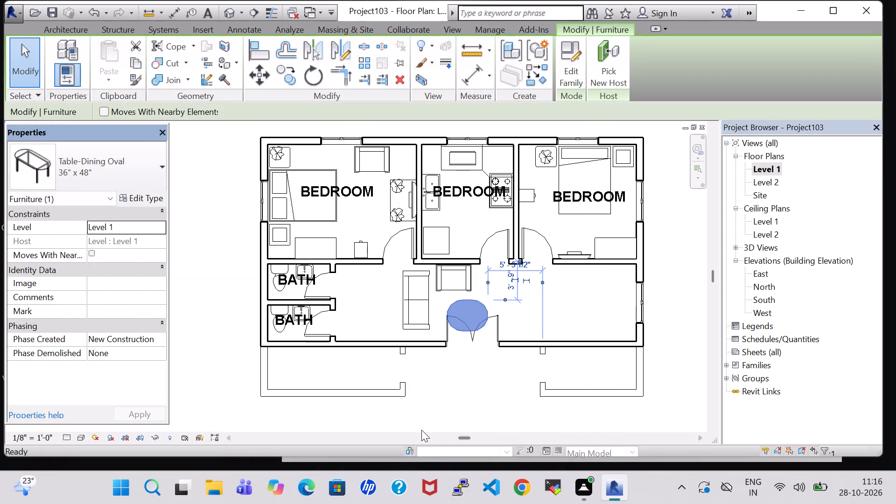
Nudge the oval table closer to the sofa and the chair, partly clear of the double door's swing.
{"action": "key", "text": "Up"}
{"action": "key", "text": "Up"}
{"action": "left_click", "coordinate": [574, 309]}
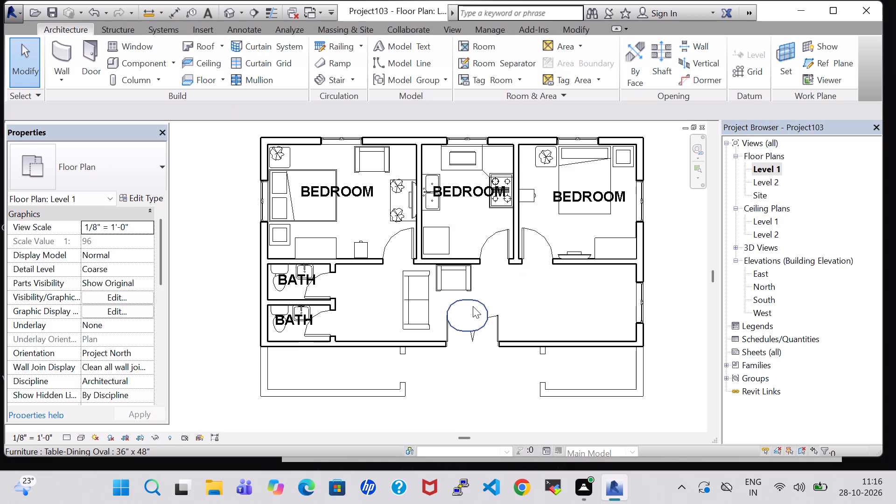
{"action": "left_click", "coordinate": [473, 306]}
{"action": "key", "text": "Up"}
{"action": "key", "text": "Up"}
{"action": "key", "text": "Left"}
{"action": "key", "text": "Left"}
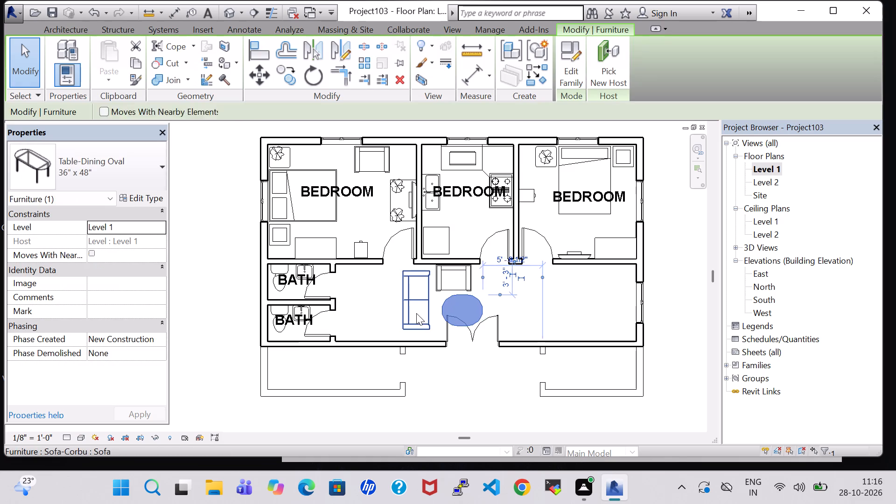
{"action": "key", "text": "Left"}
{"action": "key", "text": "Left"}
{"action": "key", "text": "Left"}
{"action": "key", "text": "Left"}
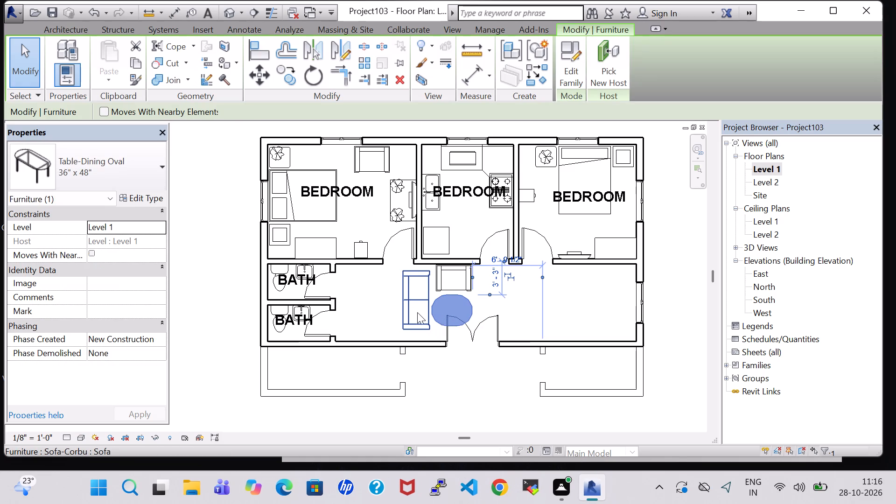
{"action": "key", "text": "Up"}
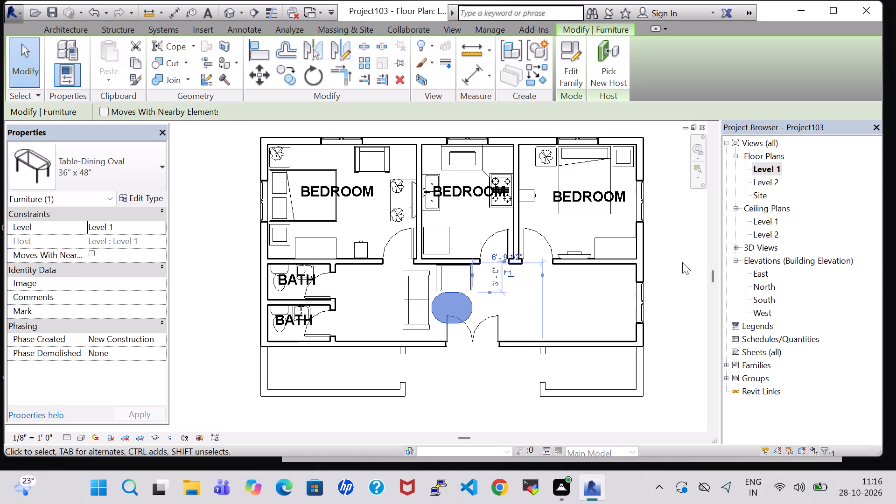
{"action": "left_click", "coordinate": [682, 262]}
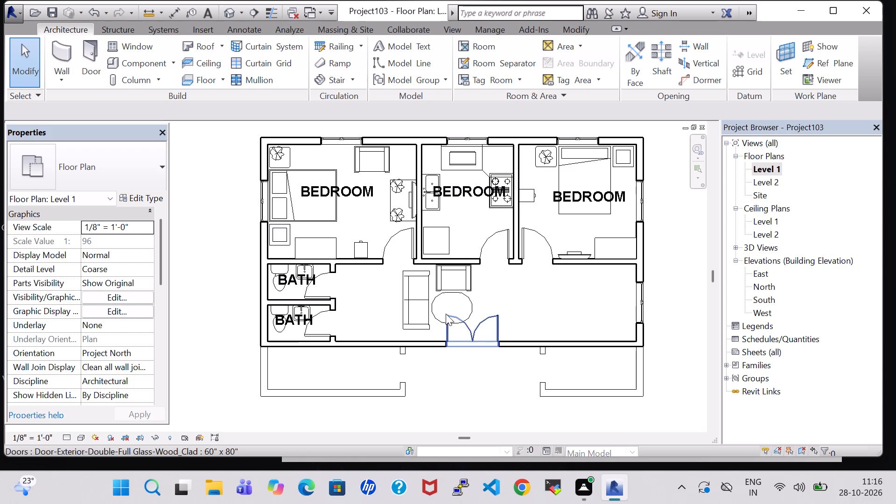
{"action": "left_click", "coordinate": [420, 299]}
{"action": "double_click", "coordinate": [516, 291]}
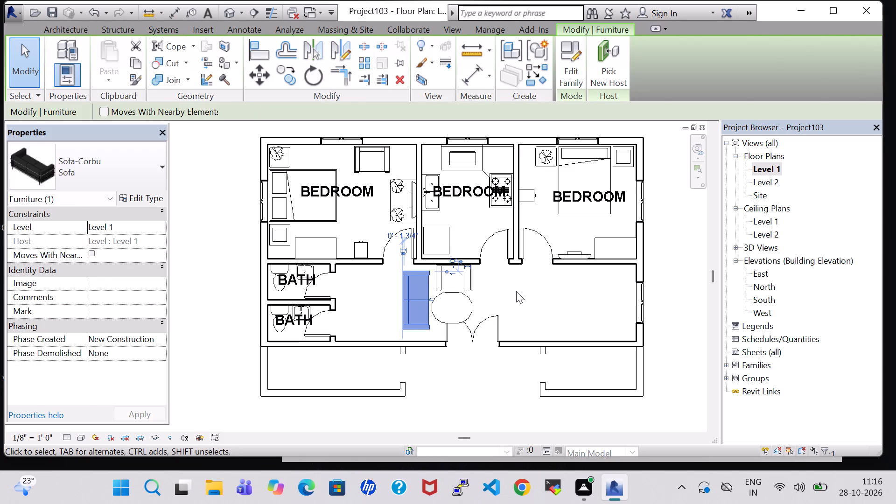
Set the width of the oval dining table's 36" x 48" type to 2' 0".
{"action": "left_click", "coordinate": [436, 311]}
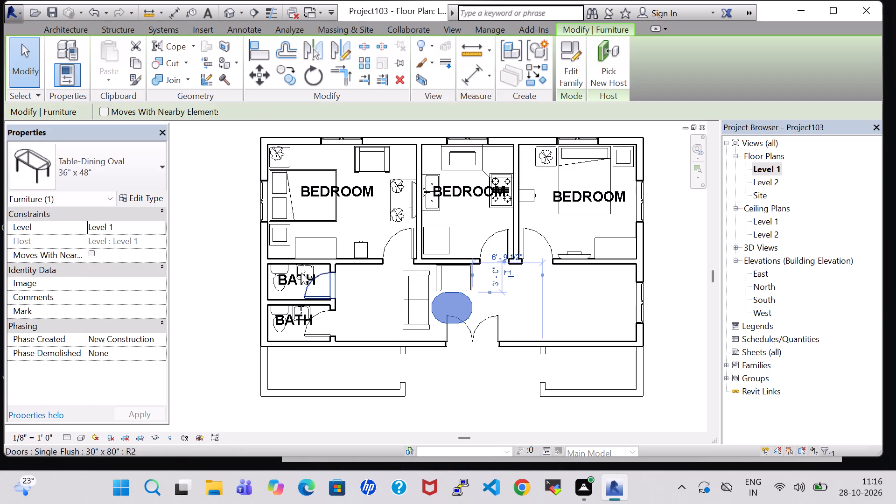
{"action": "left_click", "coordinate": [141, 204]}
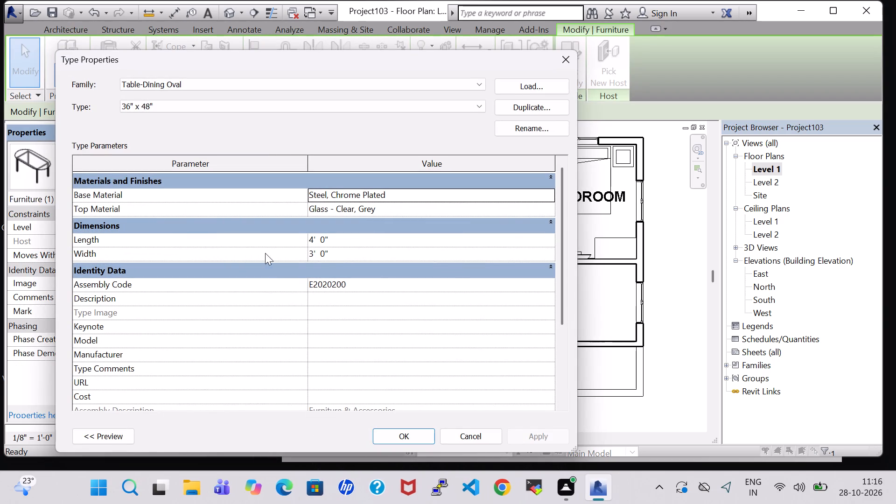
{"action": "left_click", "coordinate": [313, 252]}
{"action": "left_click", "coordinate": [313, 252]}
{"action": "key", "text": "BackSpace"}
{"action": "key", "text": "2"}
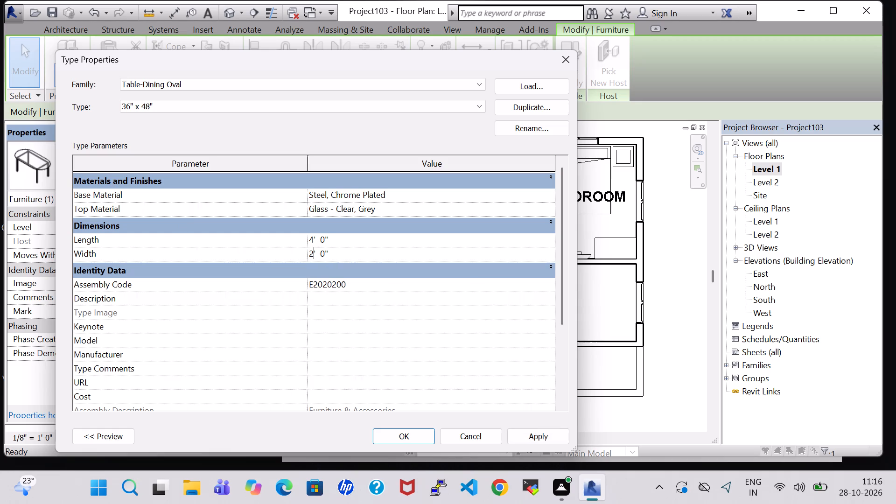
{"action": "left_click", "coordinate": [399, 437]}
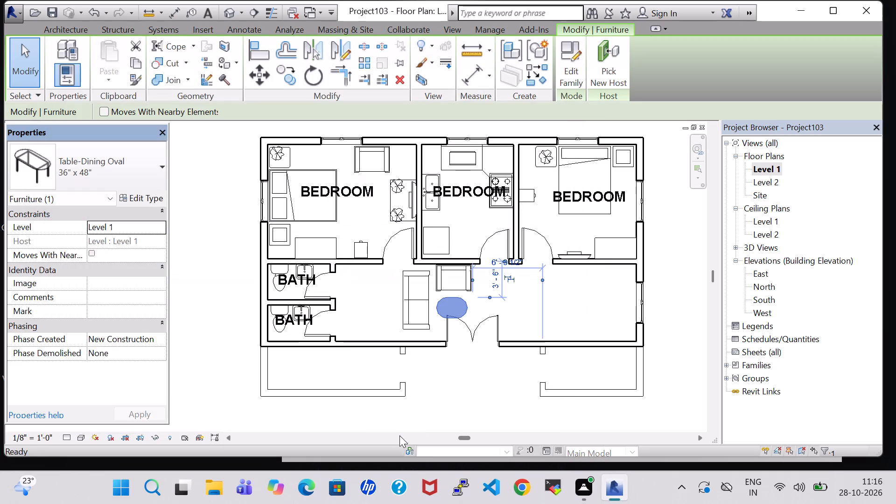
Nudge the narrowed oval table up toward the chair, clear of the double door's swing.
{"action": "key", "text": "Up"}
{"action": "left_click", "coordinate": [481, 370]}
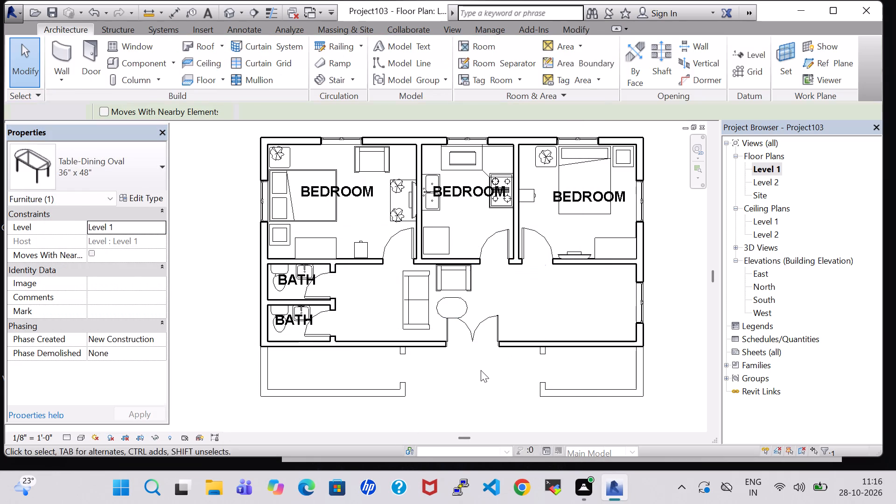
{"action": "left_click", "coordinate": [449, 300]}
{"action": "key", "text": "Up"}
{"action": "key", "text": "Up"}
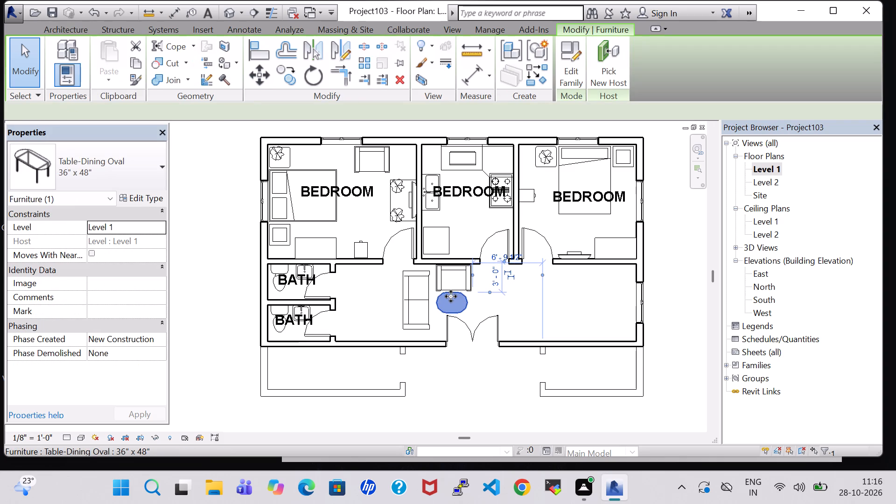
{"action": "left_click", "coordinate": [580, 302]}
Create a U-shaped winder stair from Level 1 to Level 2, 3' 0" wide, at the entrance room's east end, rotated to open toward the double door.
{"action": "scroll", "coordinate": [580, 302], "scroll_direction": "up", "scroll_amount": 5}
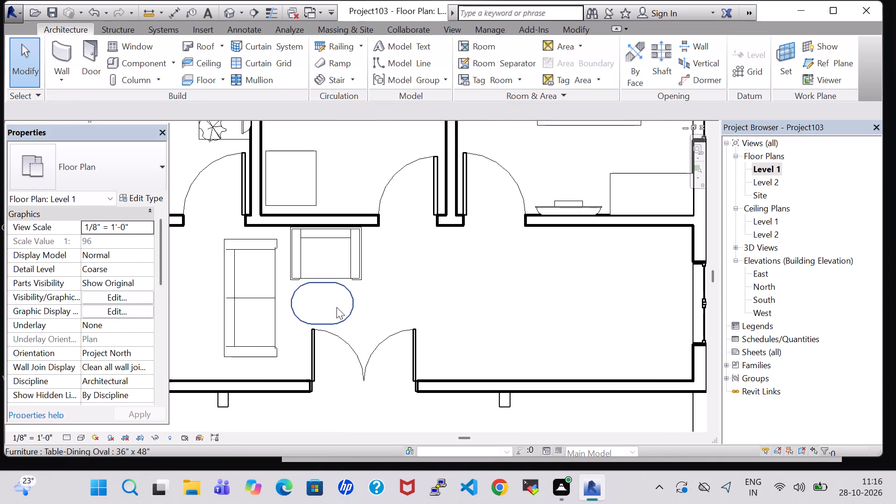
{"action": "middle_click_drag", "start_coordinate": [439, 300], "coordinate": [459, 320]}
{"action": "scroll", "coordinate": [459, 320], "scroll_direction": "down", "scroll_amount": 1}
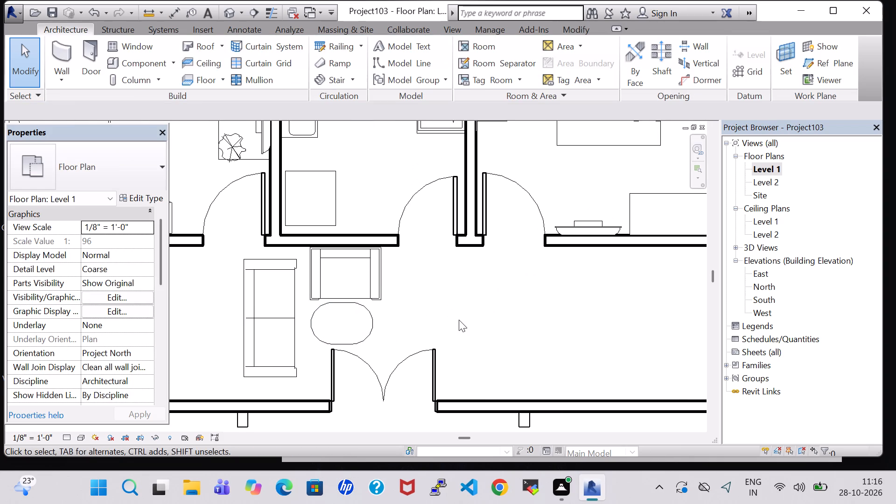
{"action": "scroll", "coordinate": [459, 320], "scroll_direction": "down", "scroll_amount": 2}
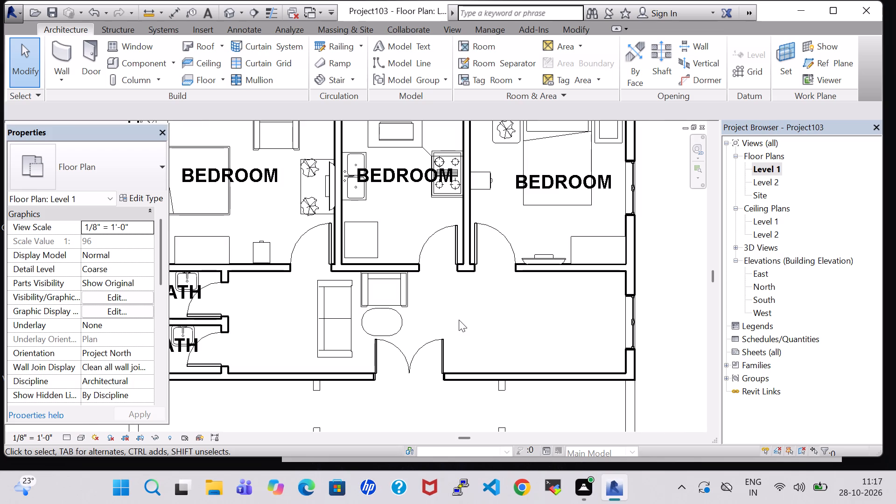
{"action": "scroll", "coordinate": [459, 320], "scroll_direction": "down", "scroll_amount": 2}
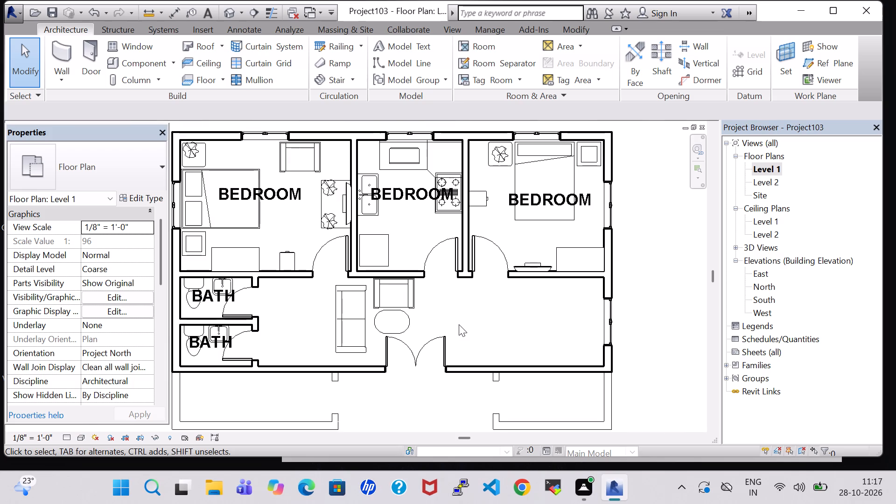
{"action": "middle_click_drag", "start_coordinate": [460, 324], "coordinate": [438, 332]}
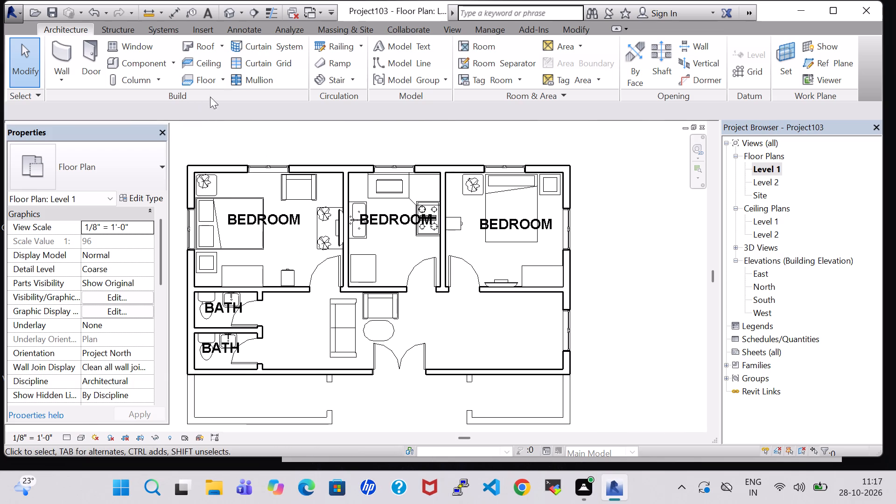
{"action": "left_click", "coordinate": [325, 74]}
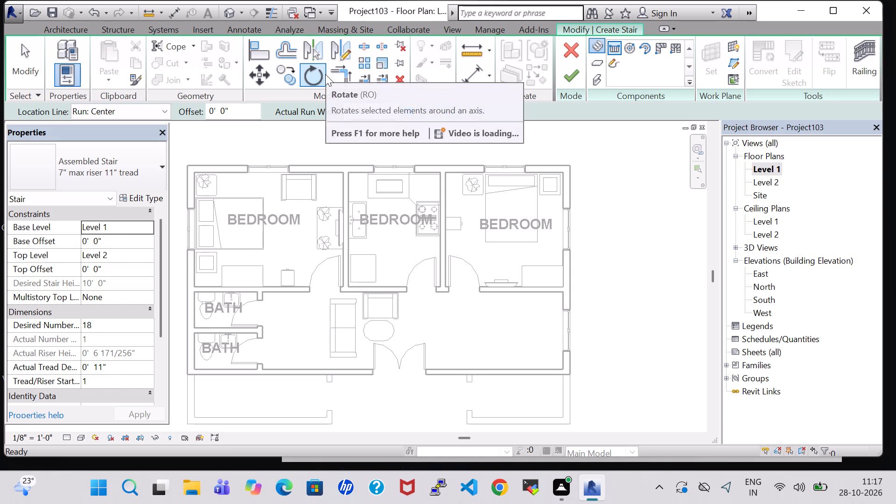
{"action": "left_click", "coordinate": [674, 47]}
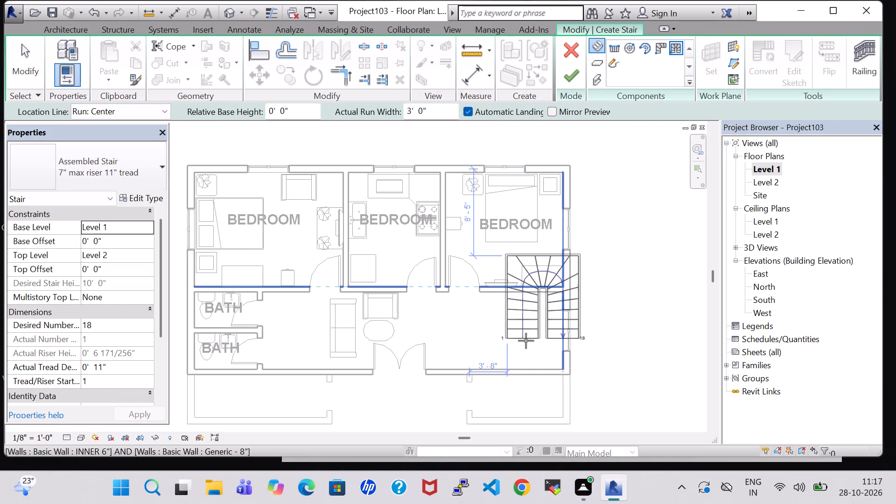
{"action": "key", "text": "space"}
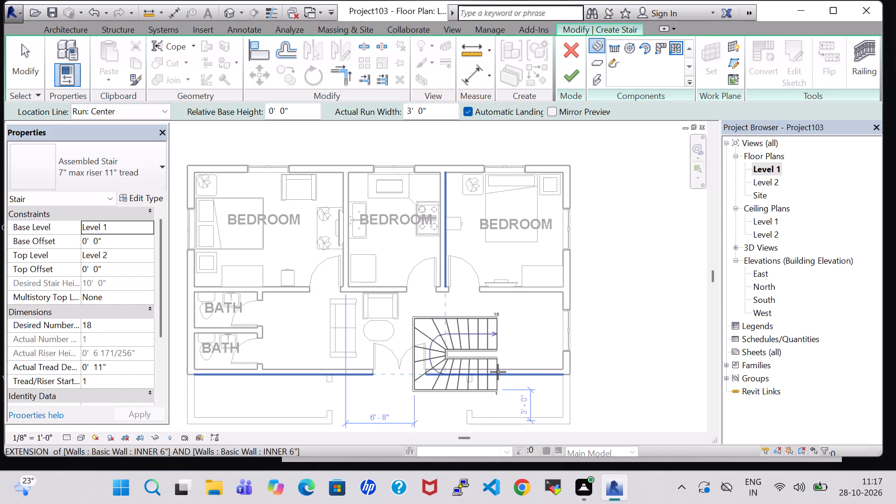
{"action": "key", "text": "space"}
{"action": "key", "text": "space"}
{"action": "key", "text": "space"}
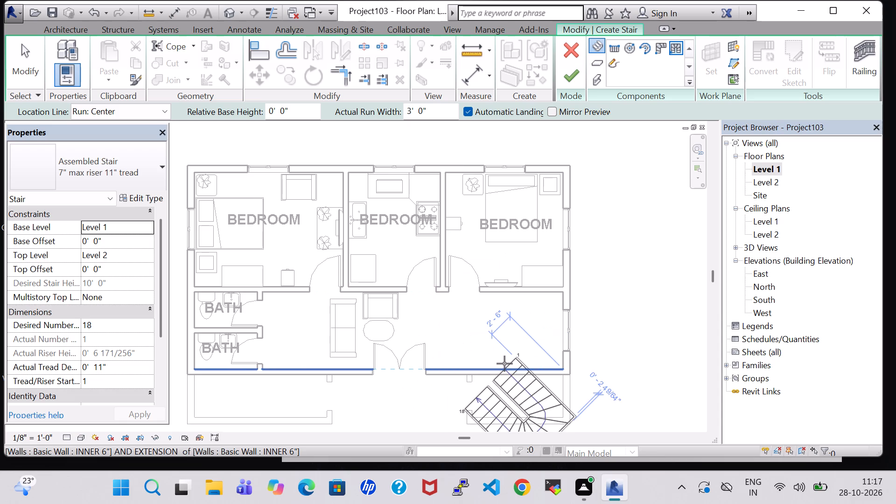
{"action": "key", "text": "space"}
{"action": "scroll", "coordinate": [476, 315], "scroll_direction": "up", "scroll_amount": 3}
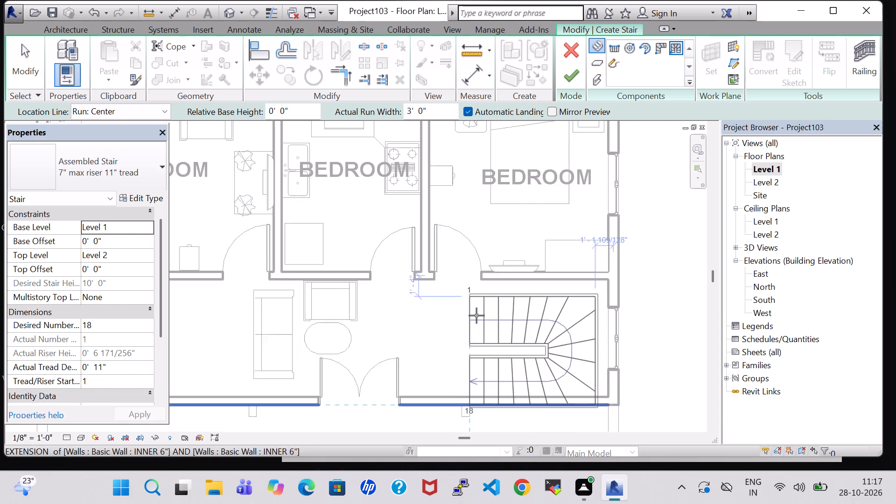
{"action": "scroll", "coordinate": [476, 315], "scroll_direction": "up", "scroll_amount": 3}
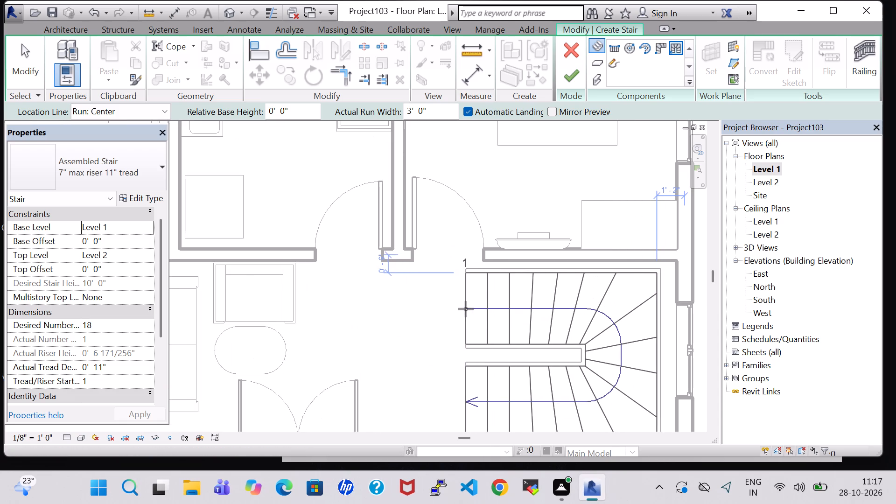
{"action": "middle_click_drag", "start_coordinate": [466, 308], "coordinate": [462, 232]}
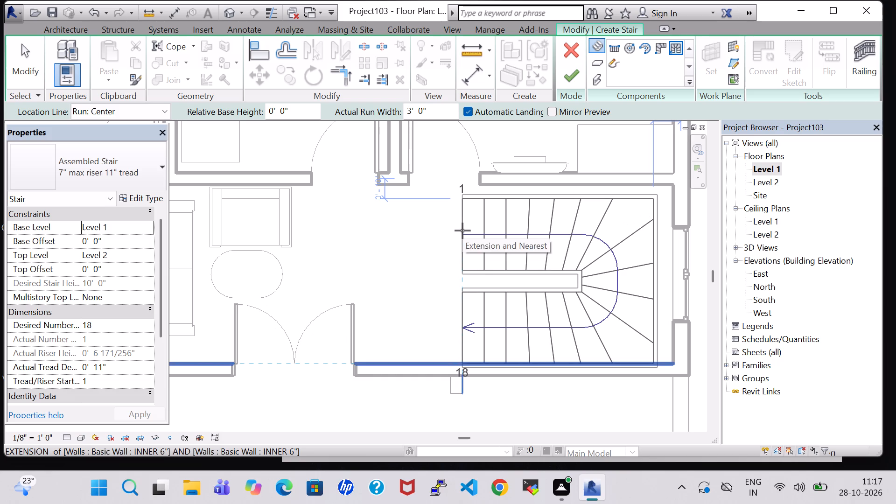
{"action": "left_click", "coordinate": [462, 231]}
{"action": "left_click", "coordinate": [567, 82]}
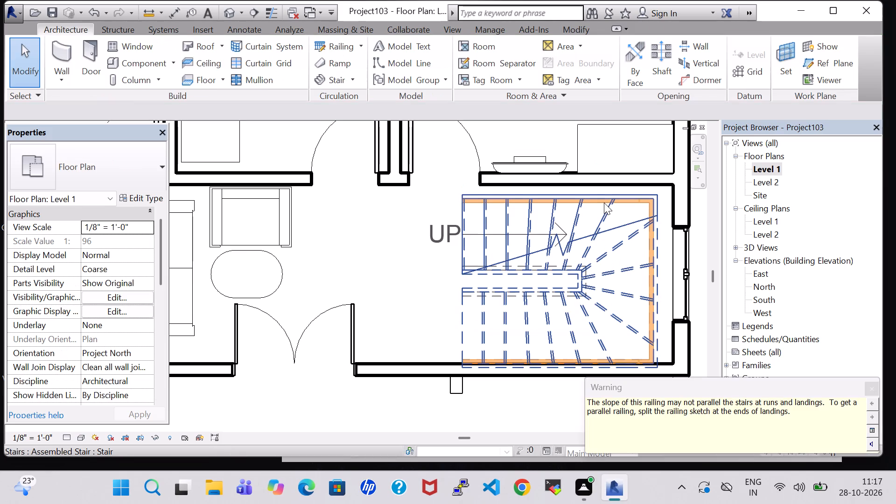
{"action": "left_click", "coordinate": [871, 385]}
Nudge the winder stair up and to the right so it fits inside the entrance room's east corner walls.
{"action": "left_click", "coordinate": [578, 200]}
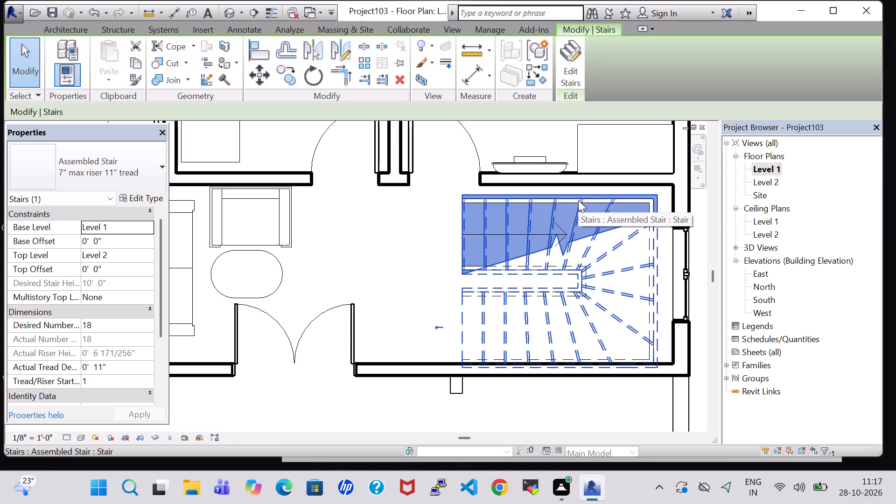
{"action": "key", "text": "Up"}
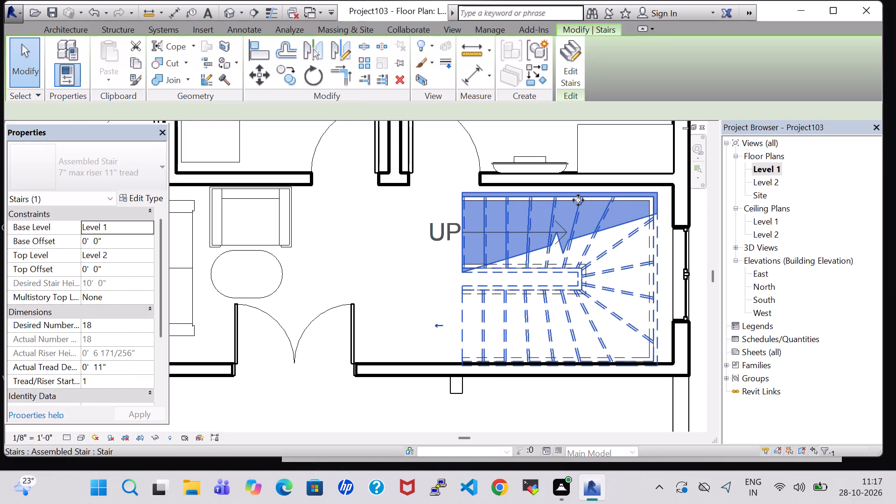
{"action": "key", "text": "Up"}
{"action": "key", "text": "Up"}
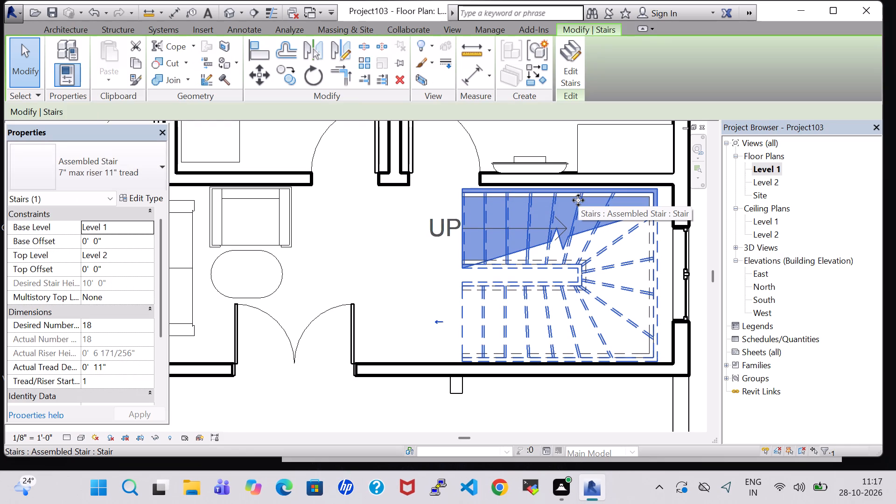
{"action": "key", "text": "Up"}
{"action": "key", "text": "Right"}
{"action": "key", "text": "Right"}
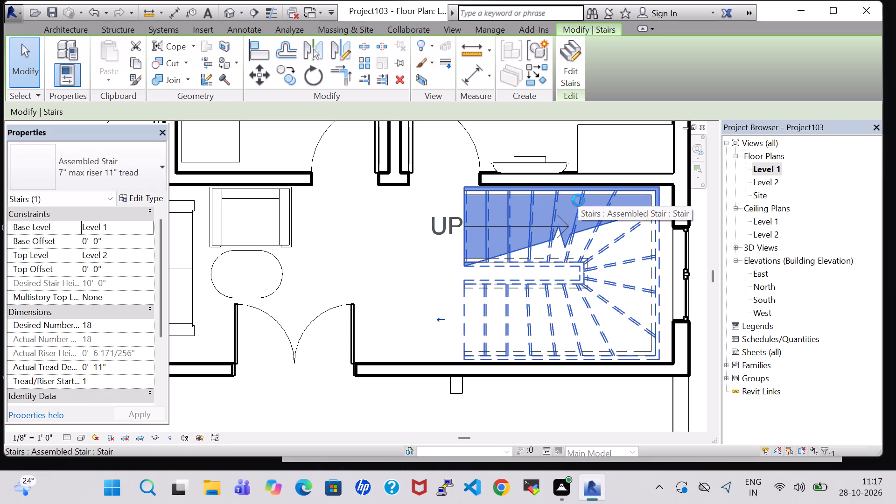
{"action": "key", "text": "Right"}
{"action": "key", "text": "Right"}
{"action": "key", "text": "Right"}
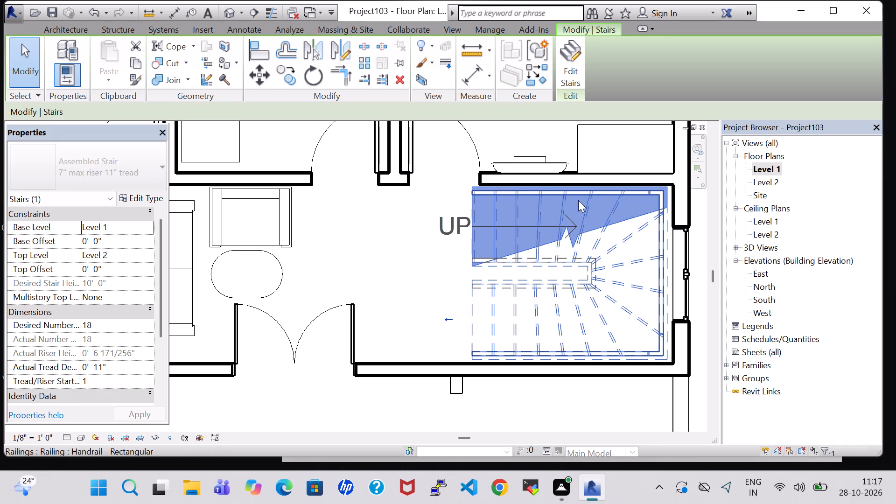
{"action": "key", "text": "Right"}
{"action": "key", "text": "Left"}
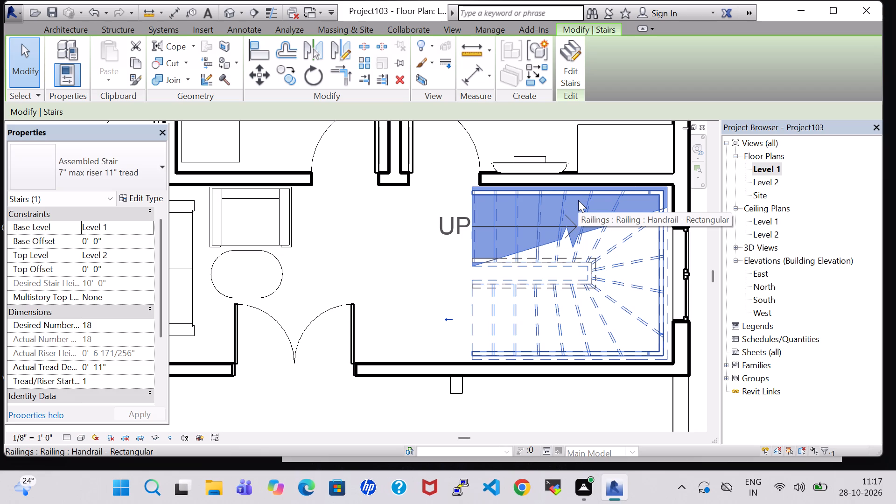
{"action": "key", "text": "Right"}
{"action": "key", "text": "Right"}
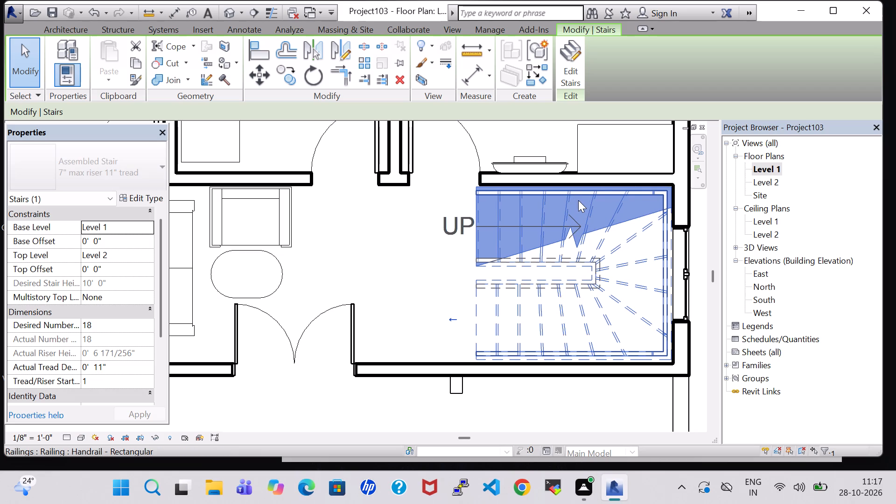
{"action": "left_click", "coordinate": [438, 245]}
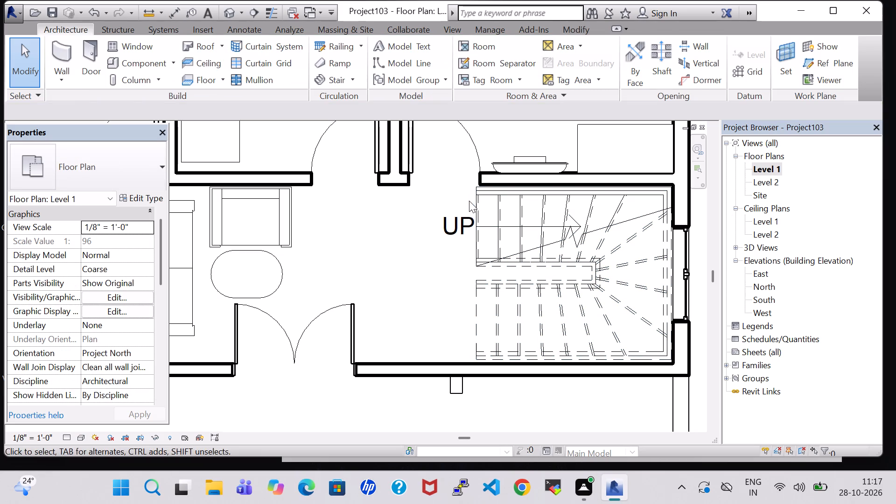
Edit the winder stair, shortening both flights by one tread at their open ends to about 7' 1" long, and finish the edit.
{"action": "left_click", "coordinate": [474, 201]}
{"action": "left_click", "coordinate": [562, 71]}
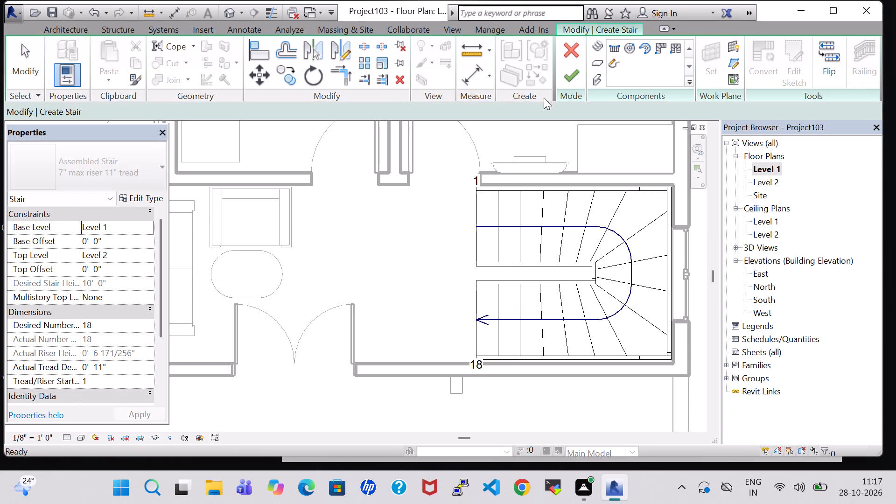
{"action": "left_click", "coordinate": [473, 226]}
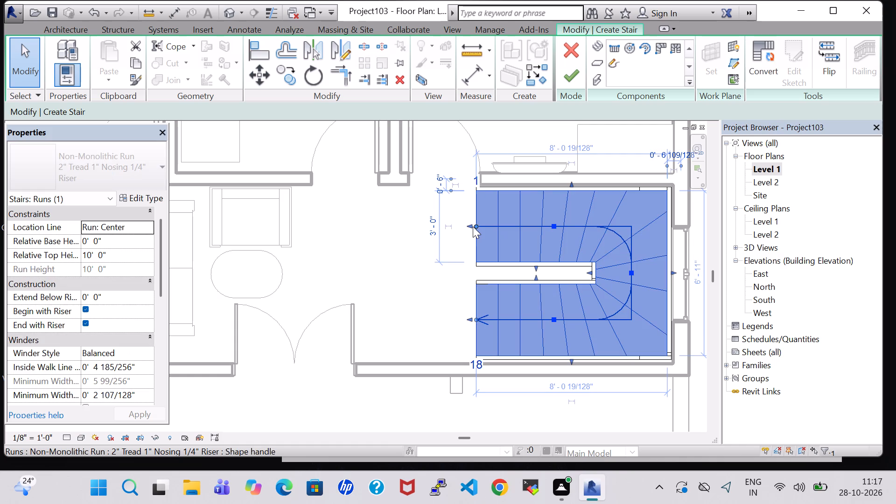
{"action": "left_click_drag", "start_coordinate": [476, 226], "coordinate": [496, 228]}
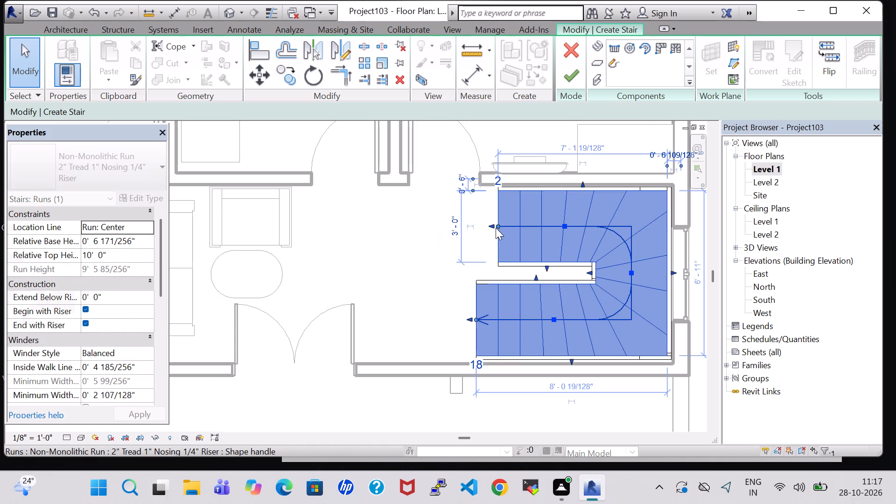
{"action": "double_click", "coordinate": [480, 299]}
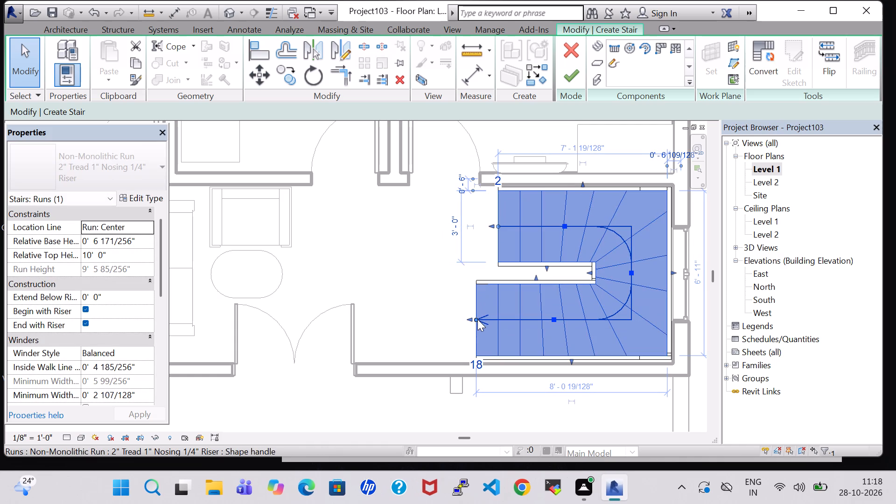
{"action": "left_click_drag", "start_coordinate": [477, 318], "coordinate": [485, 319]}
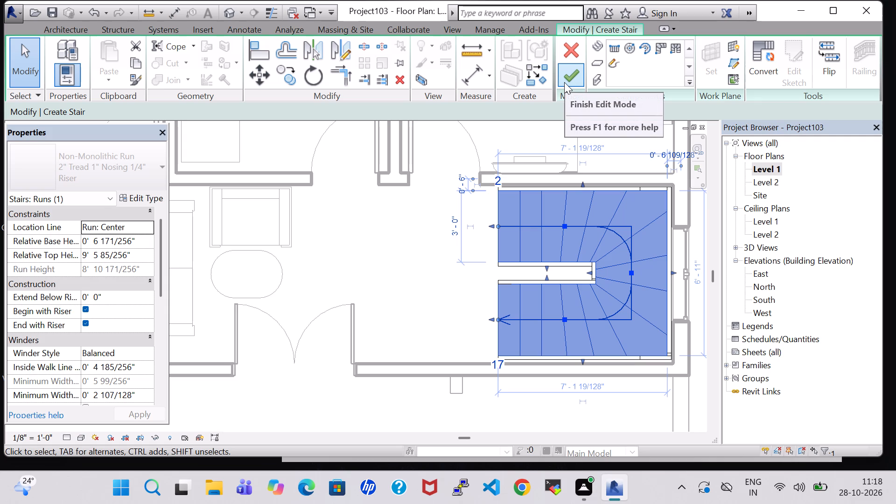
{"action": "left_click", "coordinate": [573, 186]}
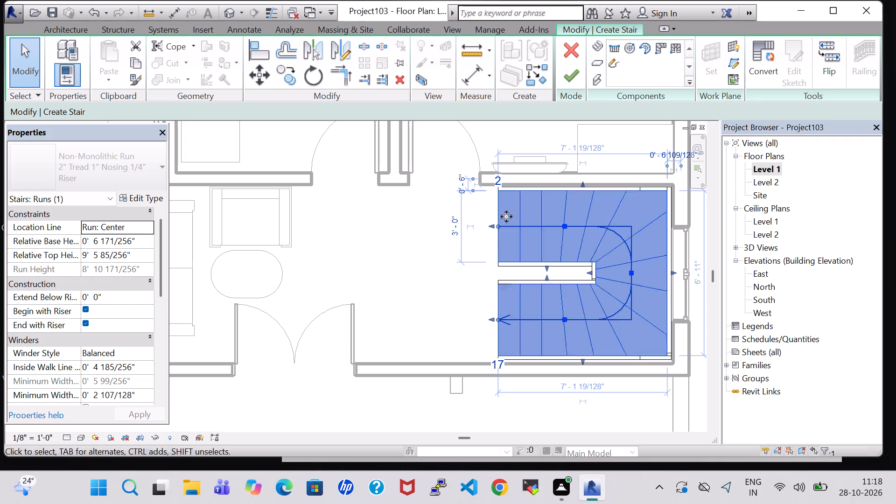
{"action": "left_click", "coordinate": [433, 250]}
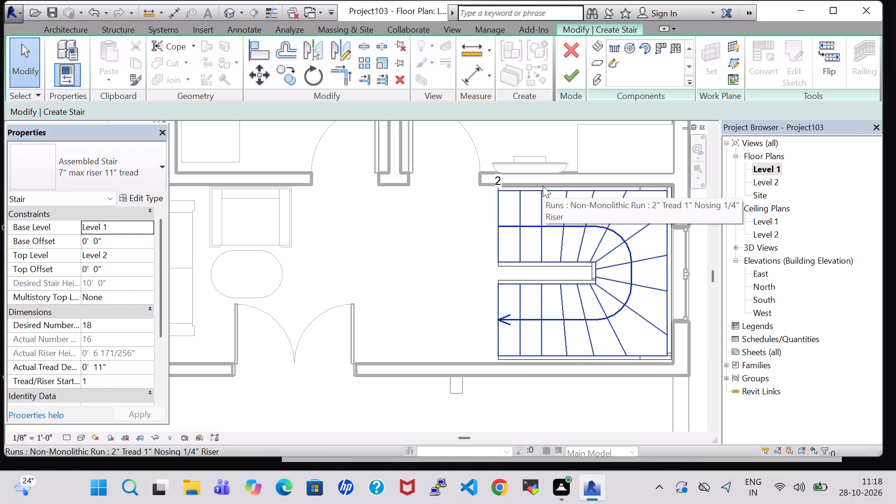
{"action": "left_click", "coordinate": [543, 186]}
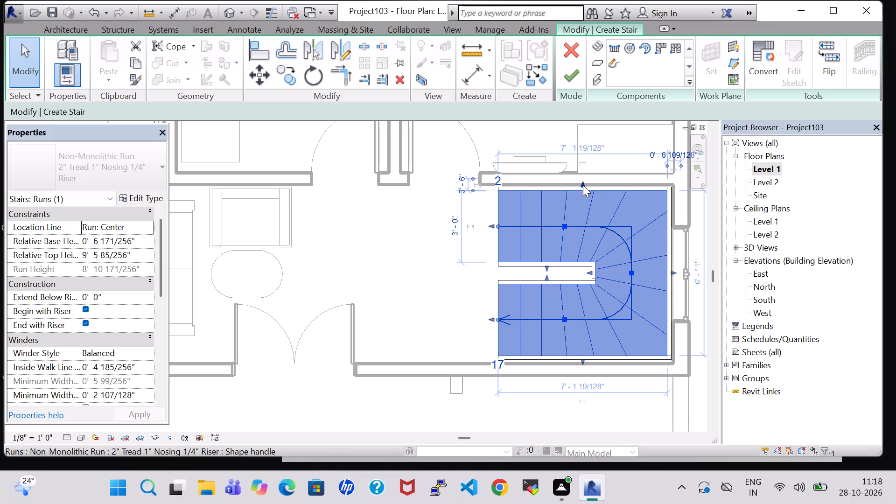
{"action": "left_click_drag", "start_coordinate": [583, 185], "coordinate": [583, 194]}
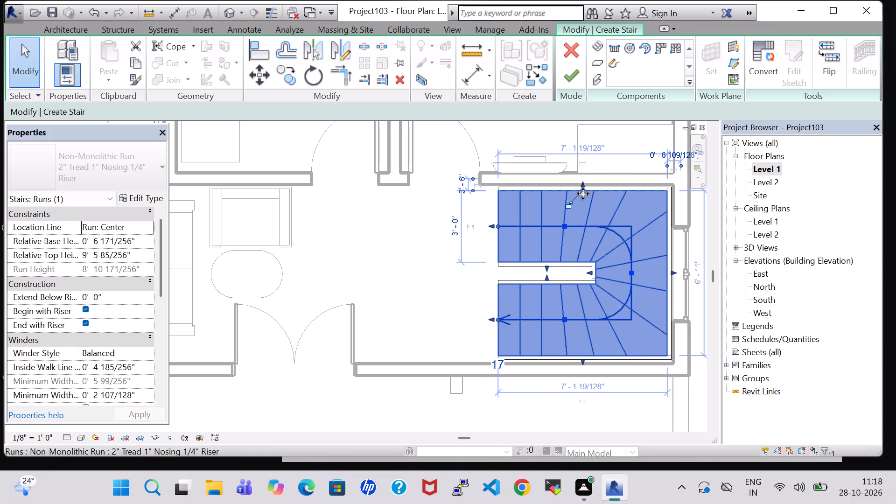
{"action": "left_click", "coordinate": [568, 79]}
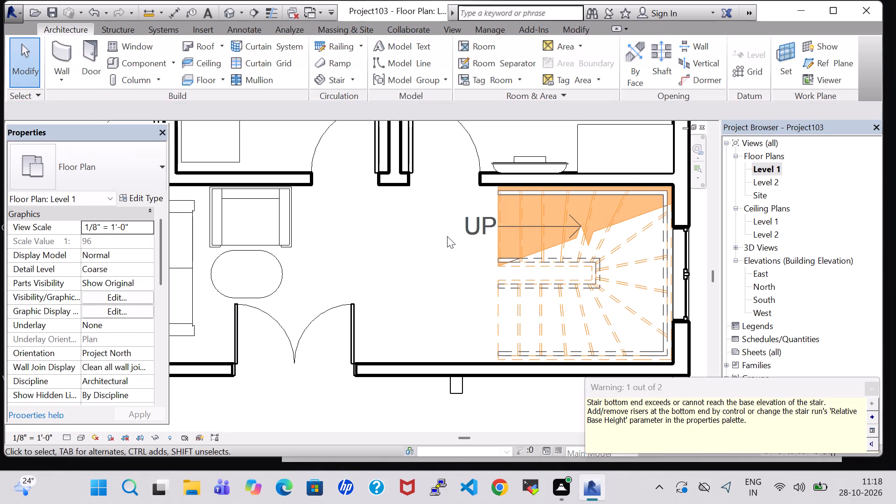
Examine the shortened winder stair in the default 3D view and again in the Level 1 floor plan.
{"action": "left_click", "coordinate": [232, 13]}
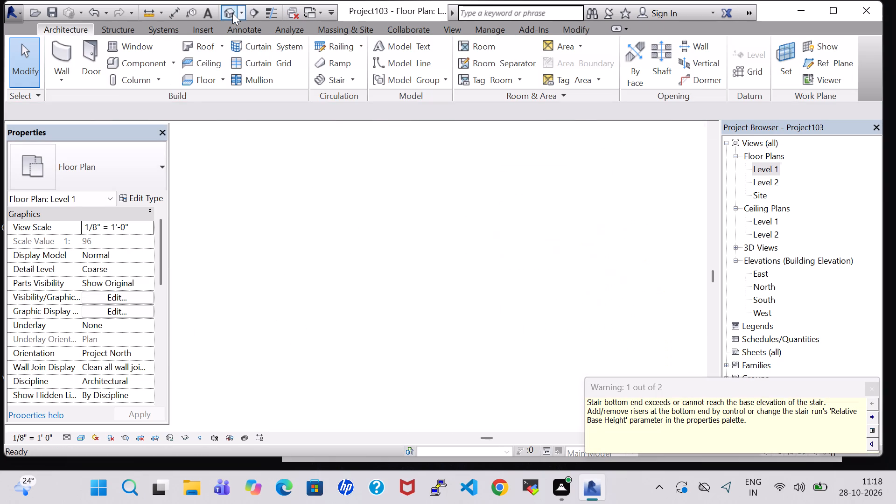
{"action": "scroll", "coordinate": [436, 209], "scroll_direction": "up", "scroll_amount": 1}
{"action": "middle_click_drag", "start_coordinate": [436, 209], "coordinate": [424, 206]}
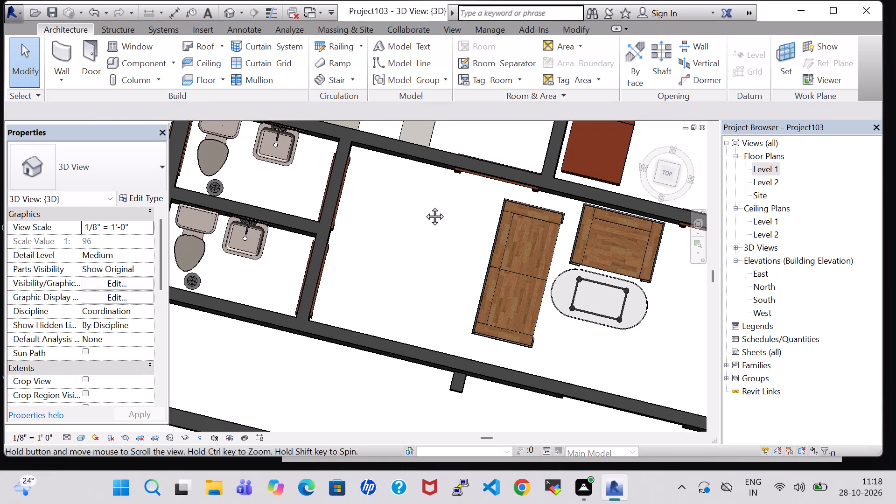
{"action": "middle_click_drag", "start_coordinate": [424, 206], "coordinate": [227, 143]}
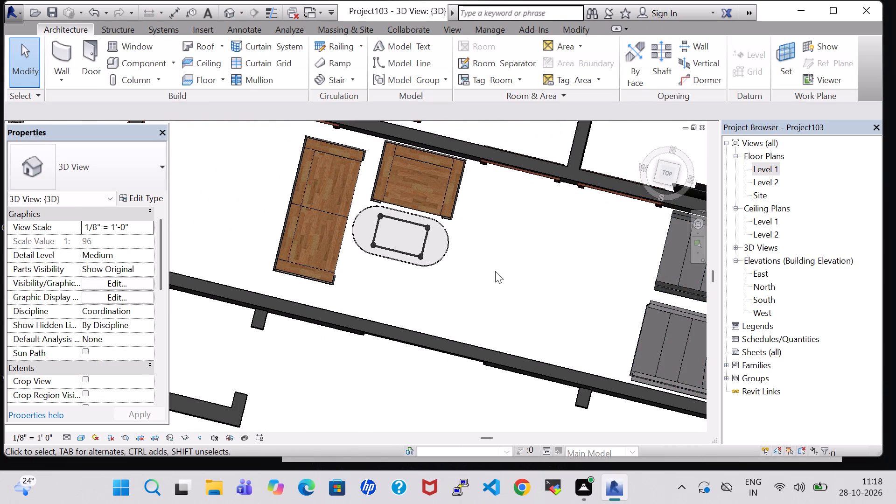
{"action": "middle_click_drag", "start_coordinate": [495, 271], "coordinate": [602, 205], "text": "shift"}
{"action": "middle_click_drag", "start_coordinate": [597, 153], "coordinate": [502, 371]}
{"action": "middle_click_drag", "start_coordinate": [522, 312], "coordinate": [516, 185]}
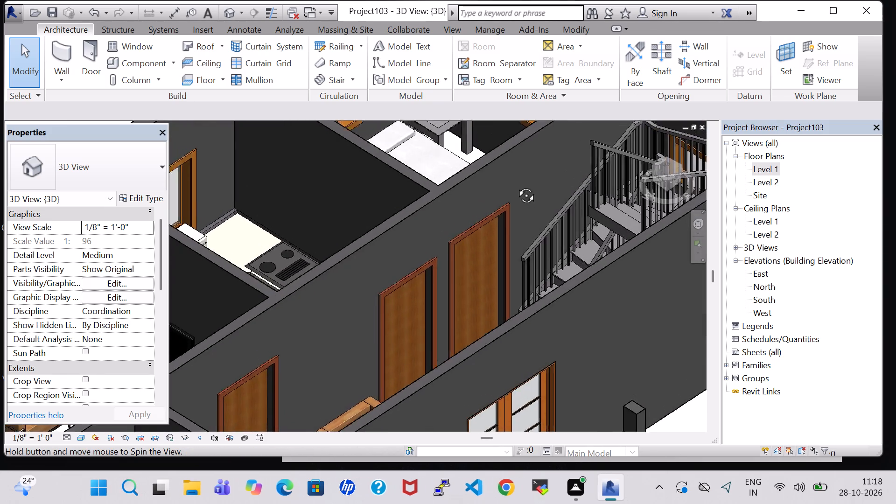
{"action": "middle_click_drag", "start_coordinate": [516, 185], "coordinate": [494, 182]}
{"action": "double_click", "coordinate": [773, 167]}
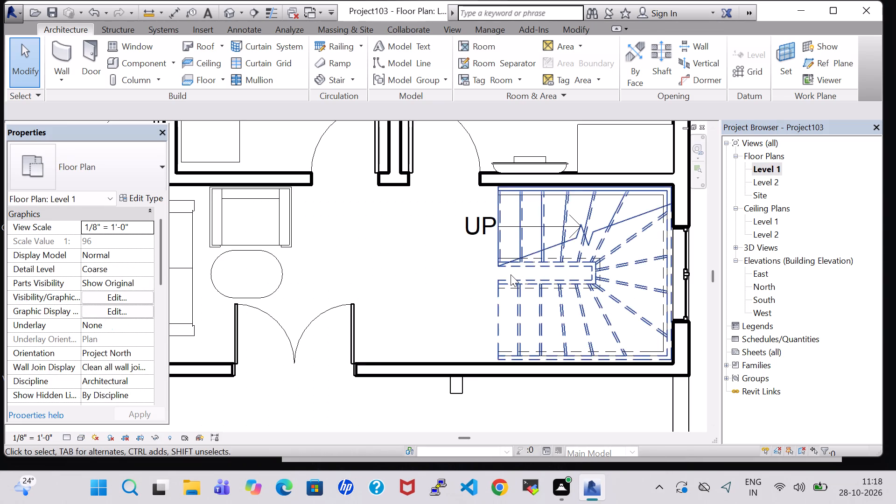
{"action": "scroll", "coordinate": [511, 274], "scroll_direction": "down", "scroll_amount": 4}
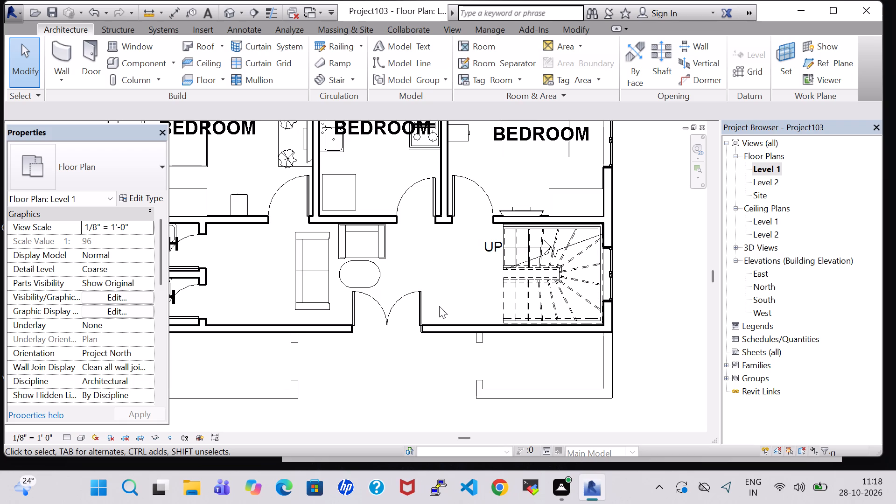
{"action": "middle_click", "coordinate": [448, 282]}
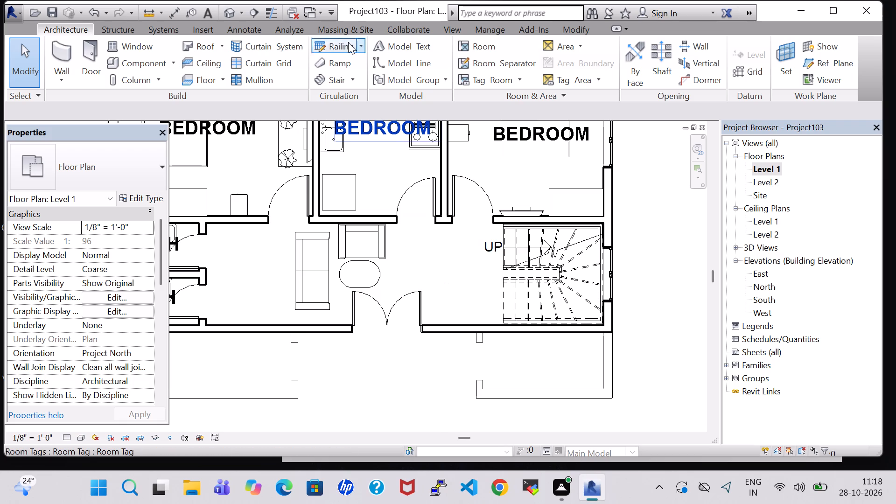
In the 3D view, set the width of the entrance room's Sofa-Corbu type to 4' 6" without duplicating the type.
{"action": "left_click", "coordinate": [228, 10]}
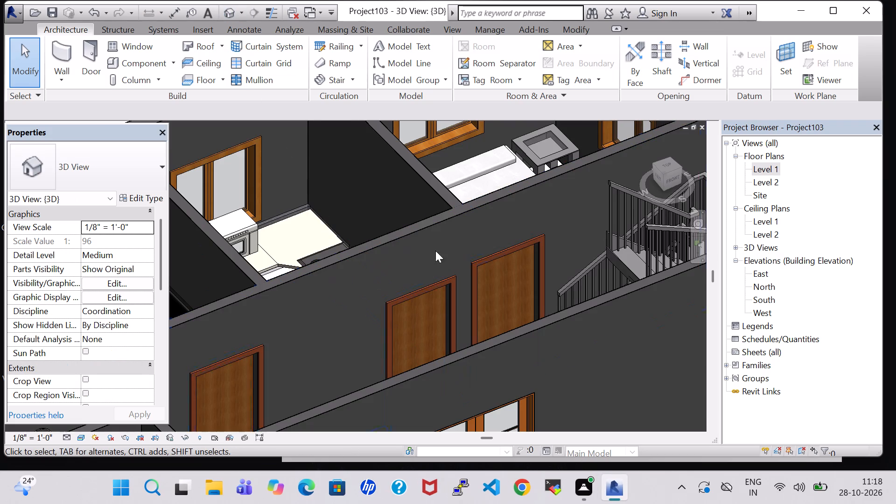
{"action": "scroll", "coordinate": [467, 257], "scroll_direction": "down", "scroll_amount": 5}
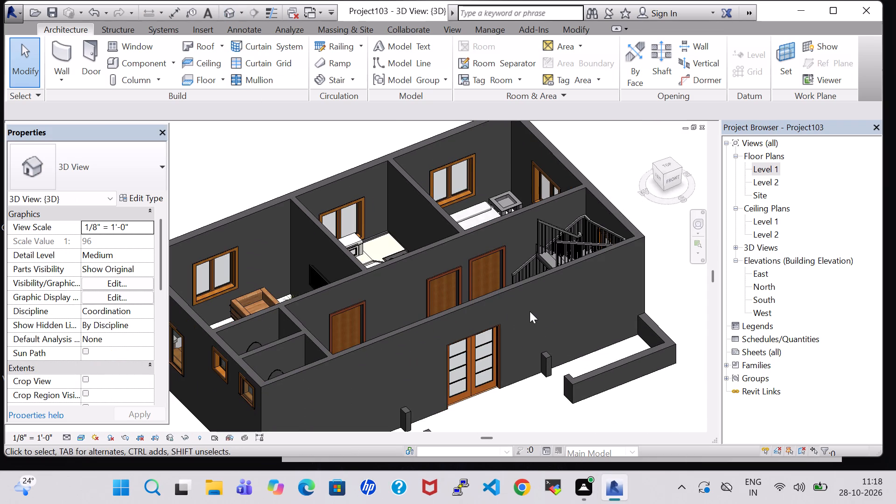
{"action": "middle_click_drag", "start_coordinate": [530, 311], "coordinate": [471, 357]}
{"action": "middle_click_drag", "start_coordinate": [466, 327], "coordinate": [473, 418], "text": "shift"}
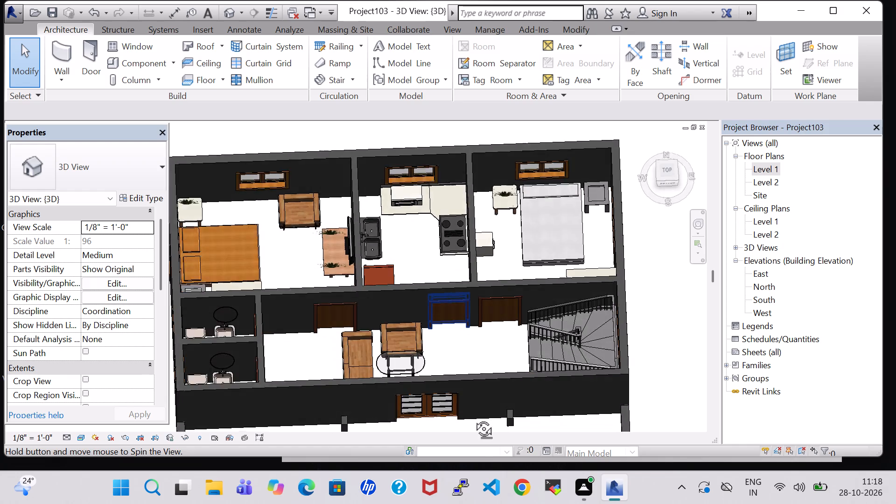
{"action": "middle_click_drag", "start_coordinate": [473, 418], "coordinate": [465, 455], "text": "shift"}
{"action": "middle_click_drag", "start_coordinate": [448, 359], "coordinate": [455, 401], "text": "shift"}
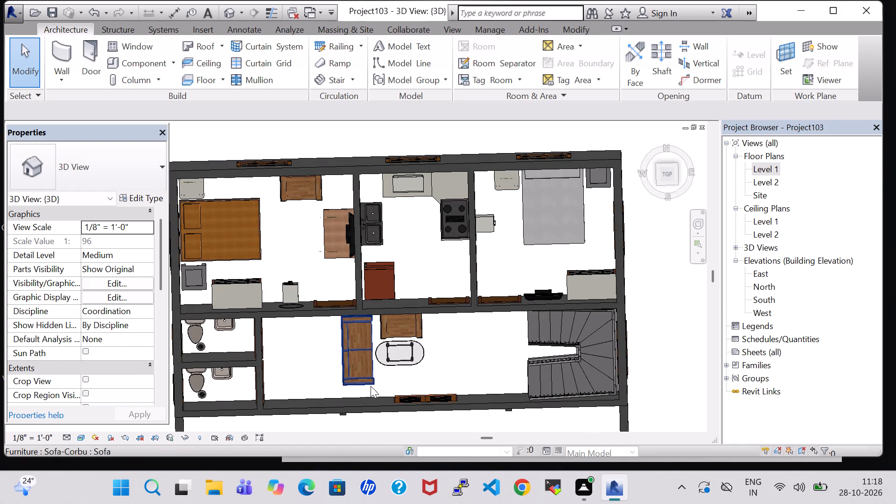
{"action": "left_click", "coordinate": [341, 365]}
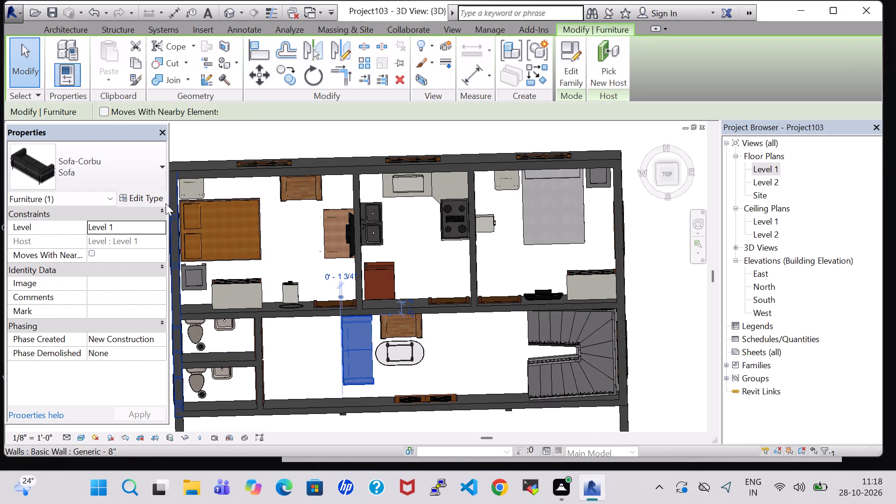
{"action": "left_click", "coordinate": [147, 199]}
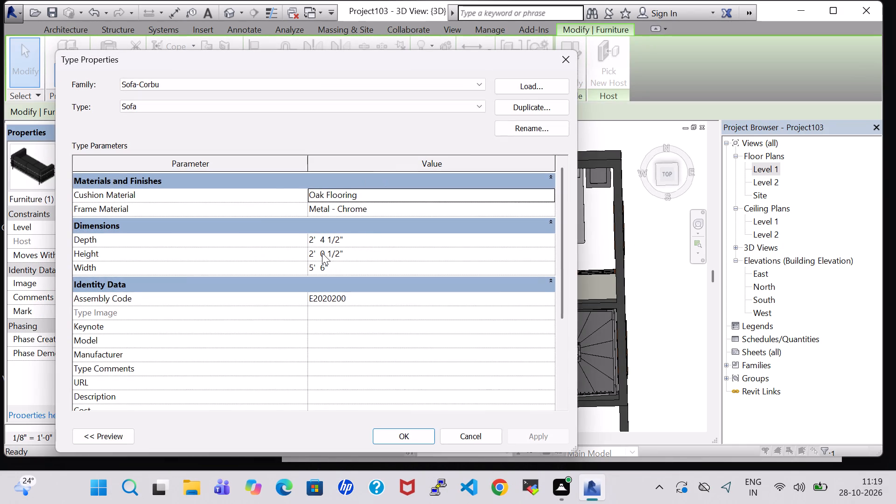
{"action": "left_click", "coordinate": [543, 111]}
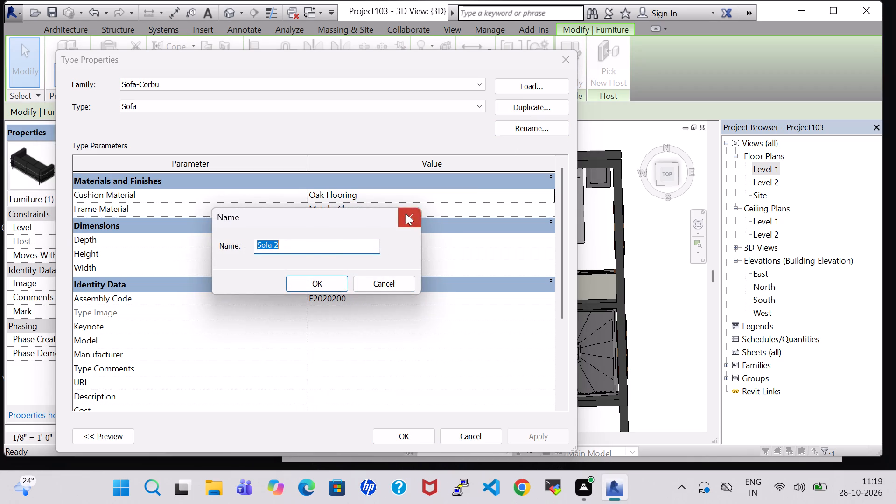
{"action": "left_click", "coordinate": [406, 213]}
{"action": "double_click", "coordinate": [313, 269]}
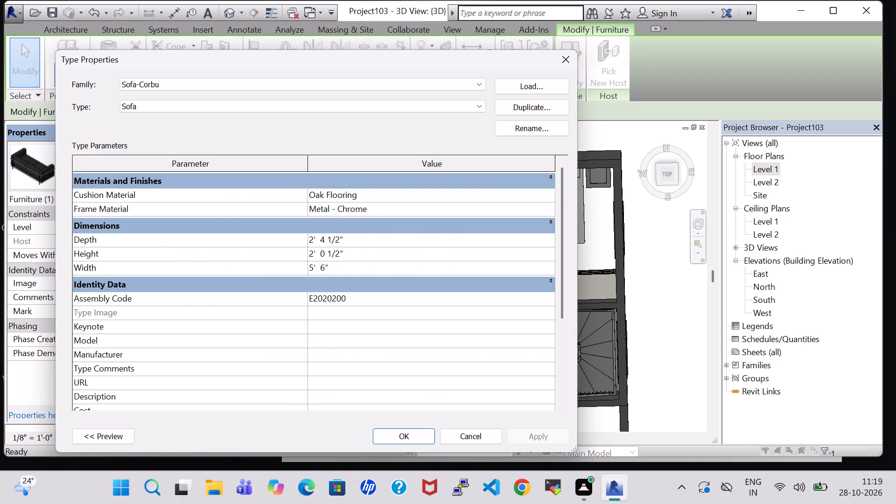
{"action": "key", "text": "BackSpace"}
{"action": "key", "text": "4"}
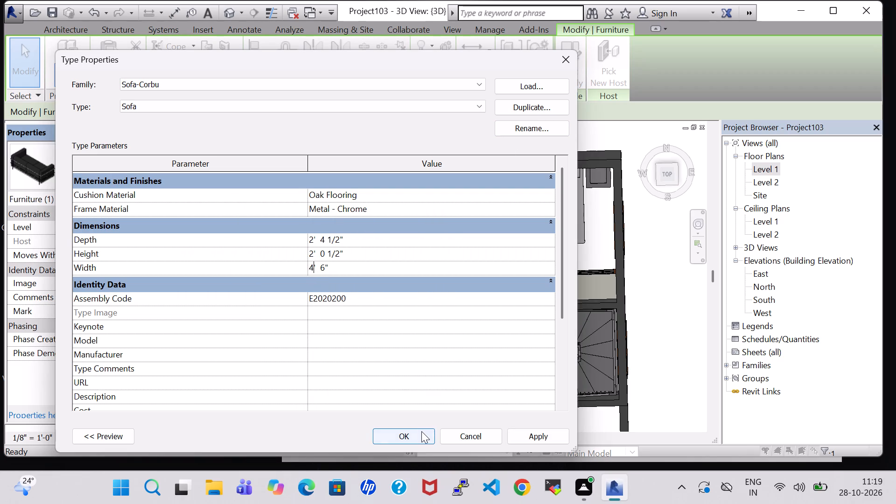
{"action": "left_click", "coordinate": [421, 431]}
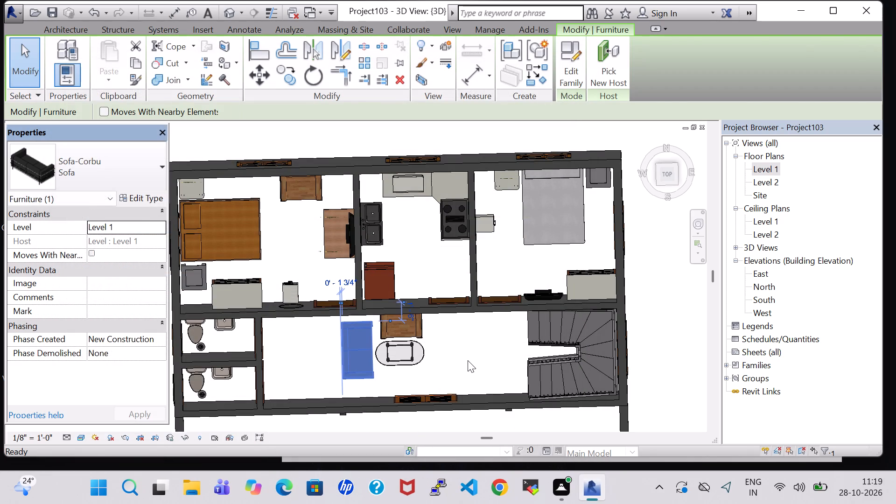
{"action": "left_click", "coordinate": [468, 360]}
Nudge the shortened sofa two increments up toward the wall behind the chair.
{"action": "scroll", "coordinate": [468, 360], "scroll_direction": "up", "scroll_amount": 6}
{"action": "middle_click_drag", "start_coordinate": [423, 350], "coordinate": [457, 331]}
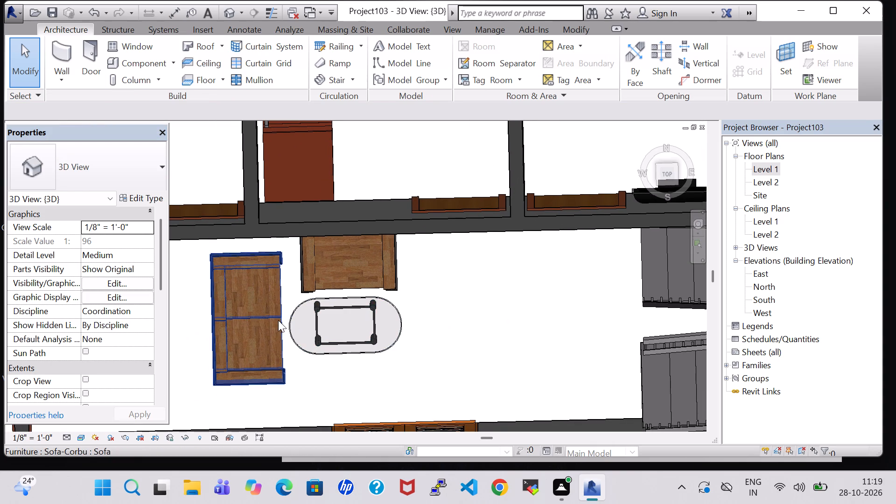
{"action": "left_click", "coordinate": [277, 320]}
{"action": "key", "text": "Up"}
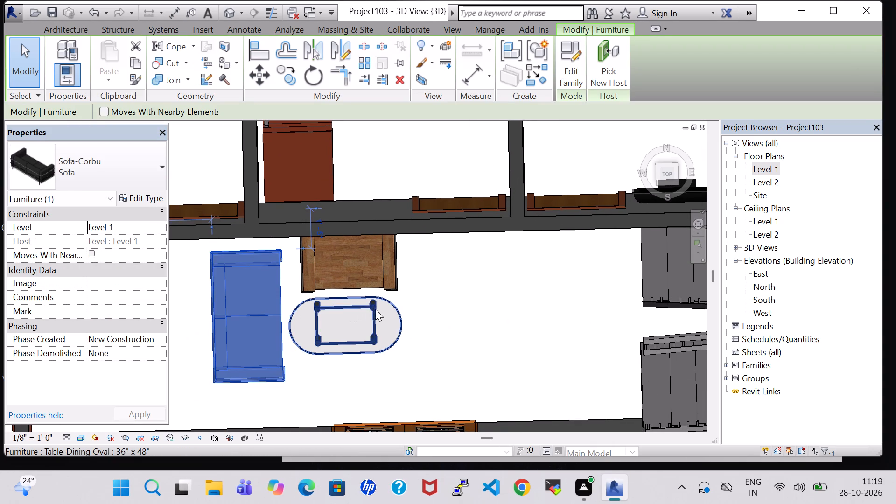
{"action": "key", "text": "Up"}
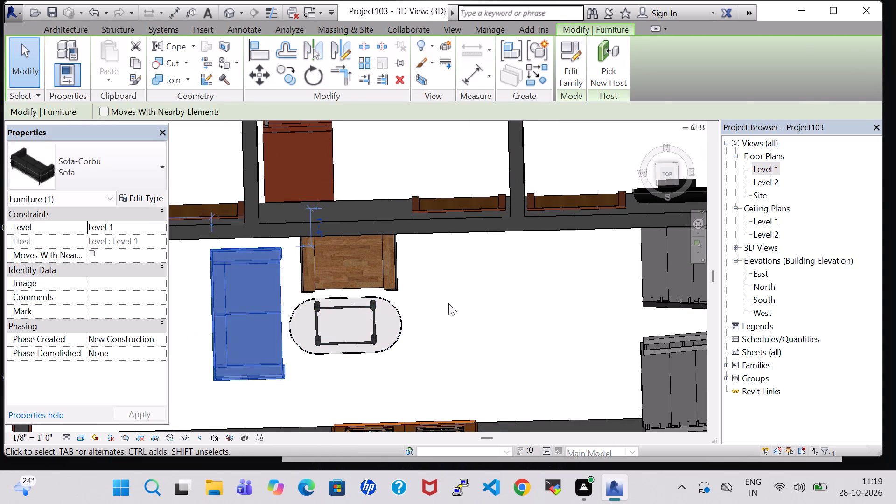
{"action": "left_click", "coordinate": [450, 303]}
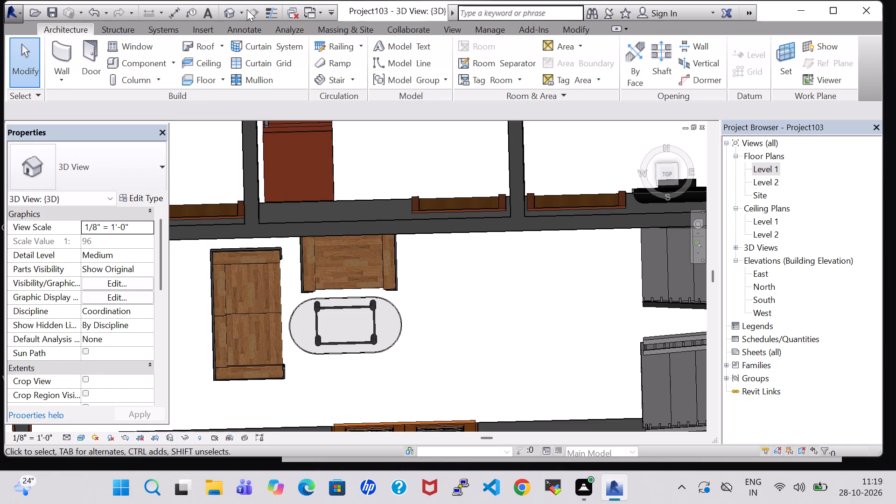
Examine the sofa, chair and oval table arrangement in the entrance room from several 3D angles.
{"action": "left_click", "coordinate": [230, 14]}
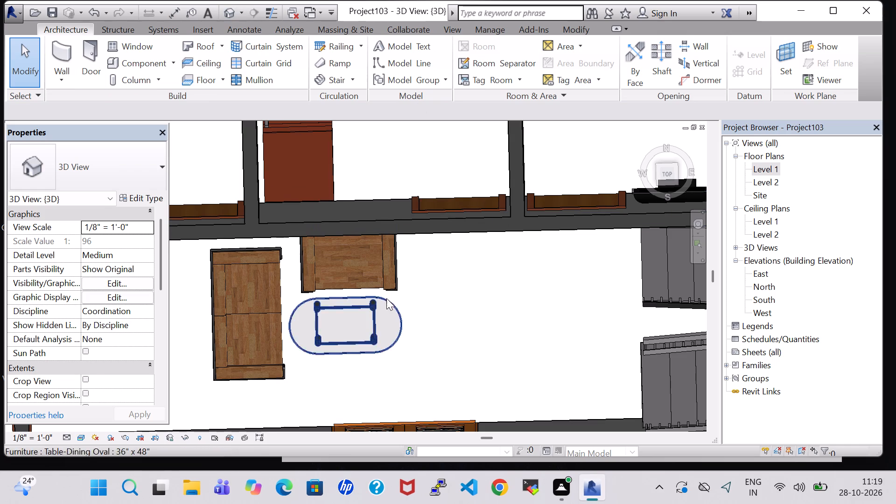
{"action": "middle_click_drag", "start_coordinate": [461, 325], "coordinate": [452, 259], "text": "shift"}
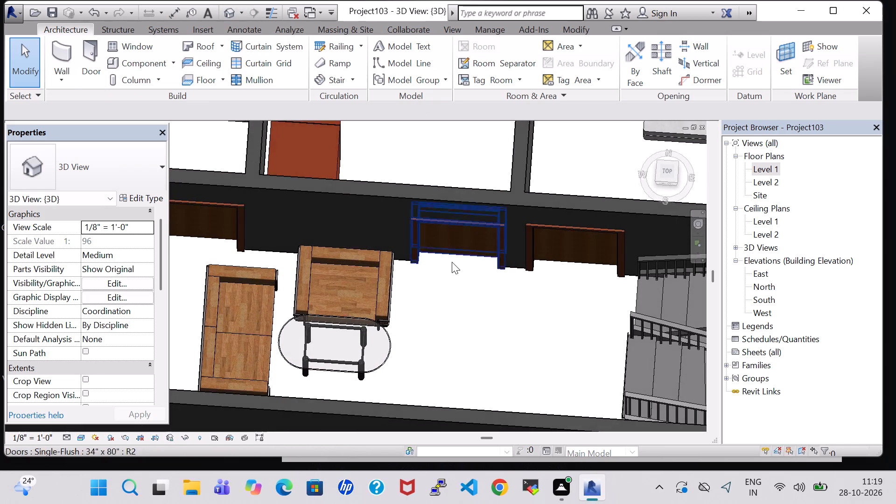
{"action": "middle_click_drag", "start_coordinate": [452, 266], "coordinate": [311, 168], "text": "shift"}
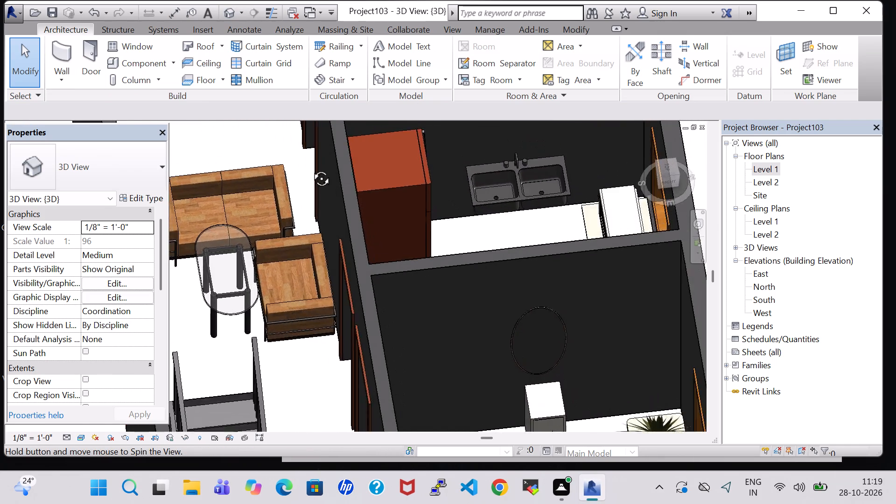
{"action": "middle_click_drag", "start_coordinate": [311, 168], "coordinate": [297, 159], "text": "shift"}
{"action": "middle_click_drag", "start_coordinate": [297, 159], "coordinate": [326, 196], "text": "shift"}
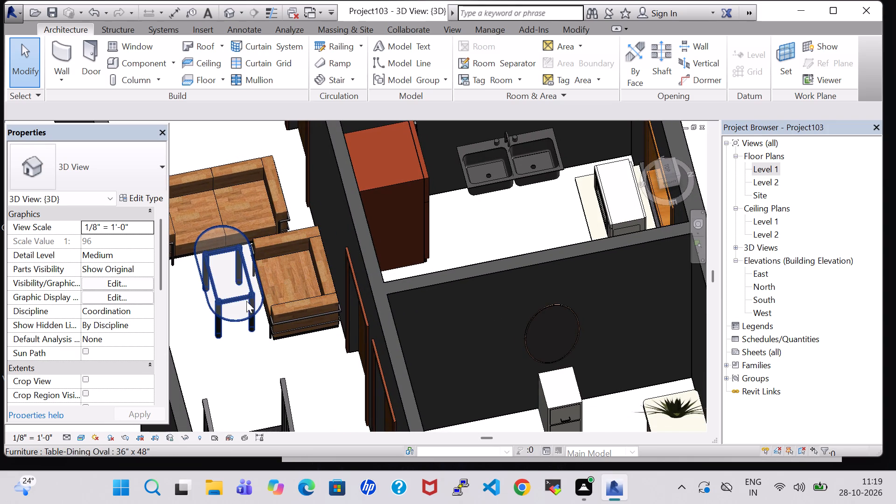
Check the oval table's type properties and examine the entrance room's seating arrangement in 3D, including from above.
{"action": "left_click", "coordinate": [242, 313]}
{"action": "left_click", "coordinate": [242, 316]}
{"action": "left_click", "coordinate": [136, 198]}
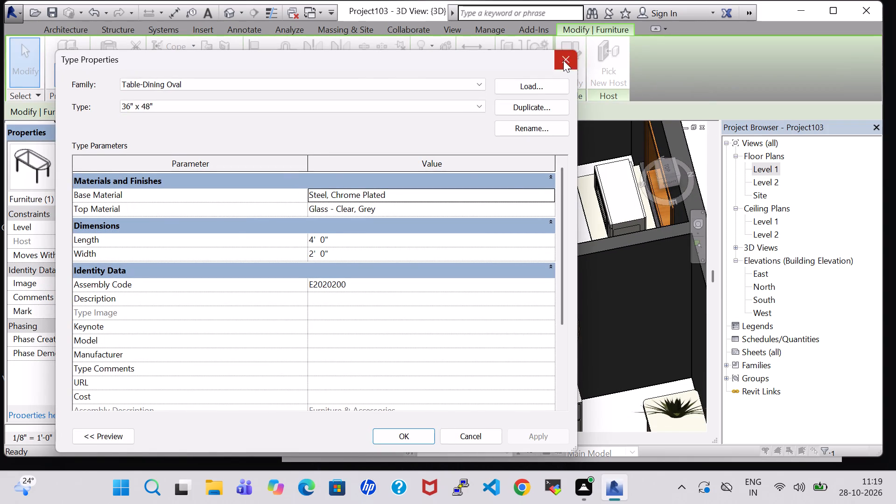
{"action": "left_click", "coordinate": [563, 60]}
{"action": "left_click", "coordinate": [244, 356]}
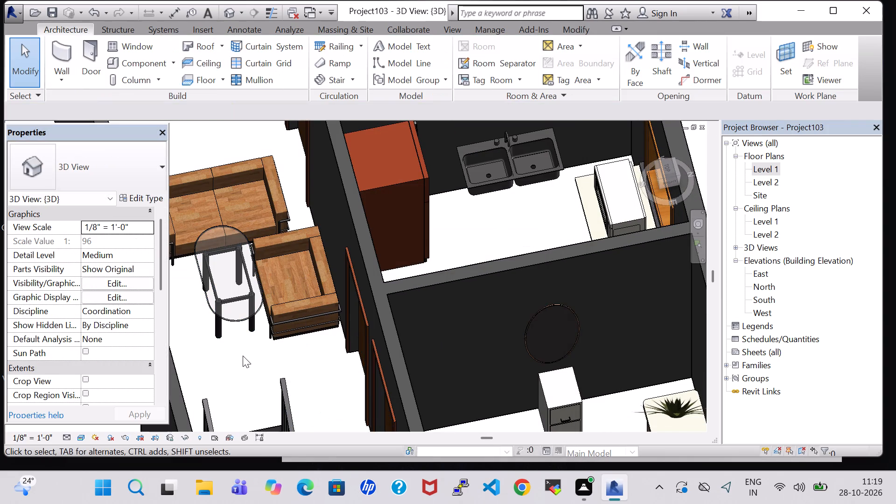
{"action": "middle_click_drag", "start_coordinate": [305, 206], "coordinate": [318, 241], "text": "shift"}
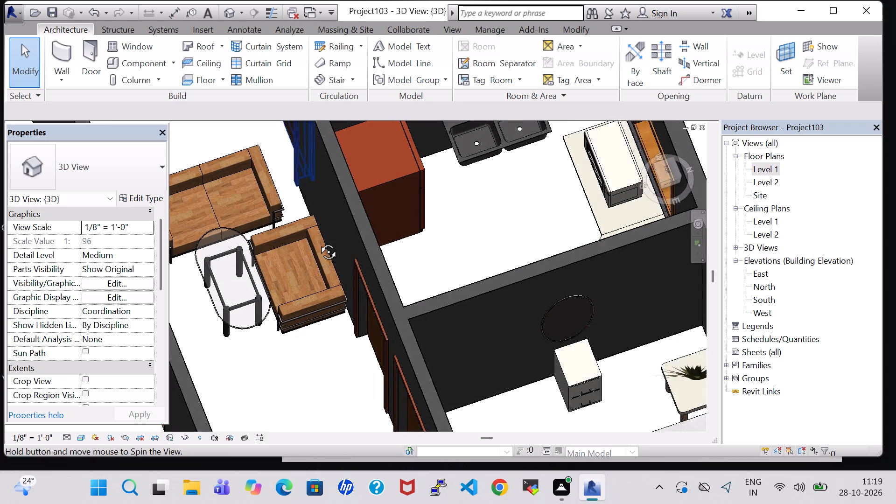
{"action": "middle_click_drag", "start_coordinate": [318, 241], "coordinate": [447, 336], "text": "shift"}
{"action": "middle_click_drag", "start_coordinate": [451, 336], "coordinate": [440, 263]}
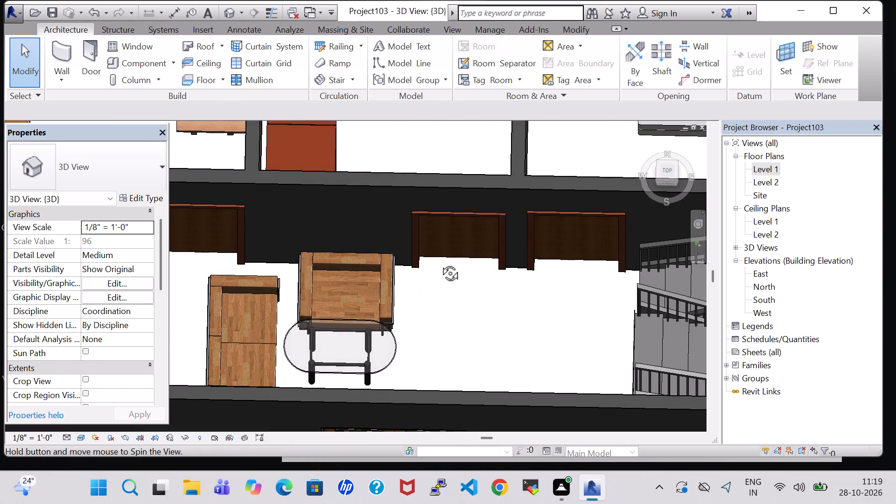
{"action": "middle_click_drag", "start_coordinate": [440, 263], "coordinate": [435, 334]}
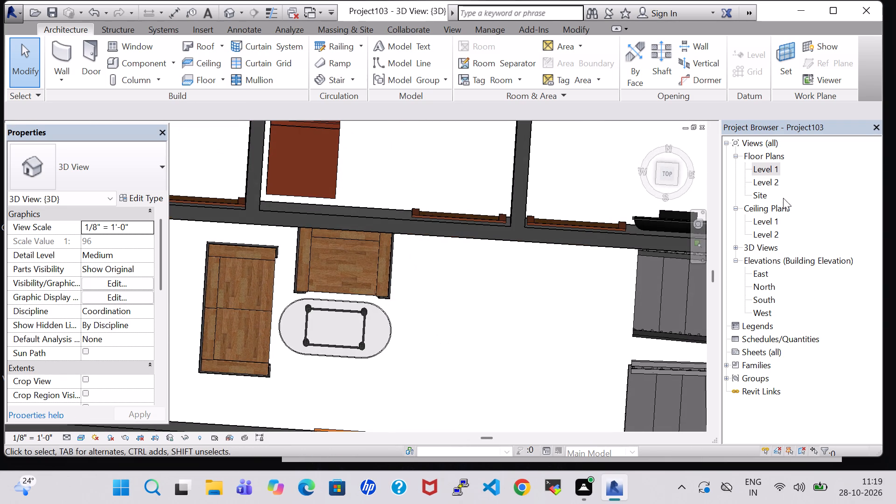
In the Level 1 floor plan, place another Tropical Agave - 1.5' plant like the bedroom's at the oval table's edge nearest the stair.
{"action": "double_click", "coordinate": [760, 170]}
{"action": "scroll", "coordinate": [532, 198], "scroll_direction": "down", "scroll_amount": 4}
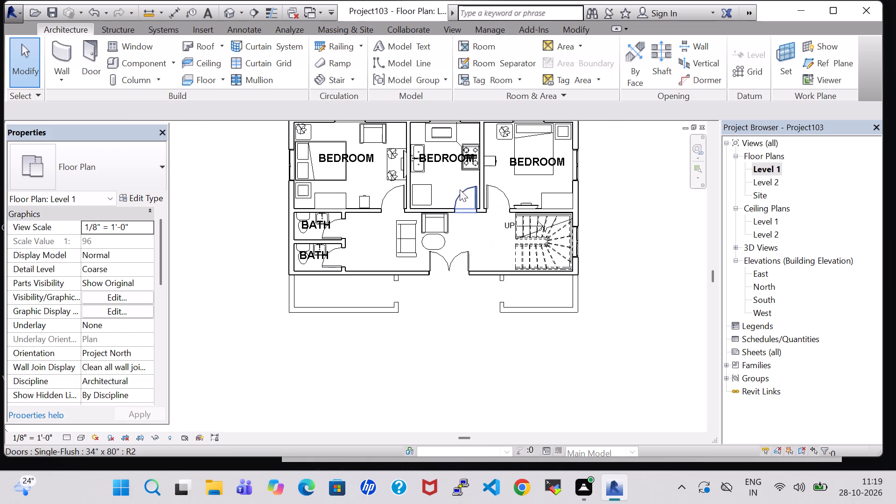
{"action": "left_click", "coordinate": [392, 177]}
{"action": "right_click", "coordinate": [392, 177]}
{"action": "left_click", "coordinate": [455, 253]}
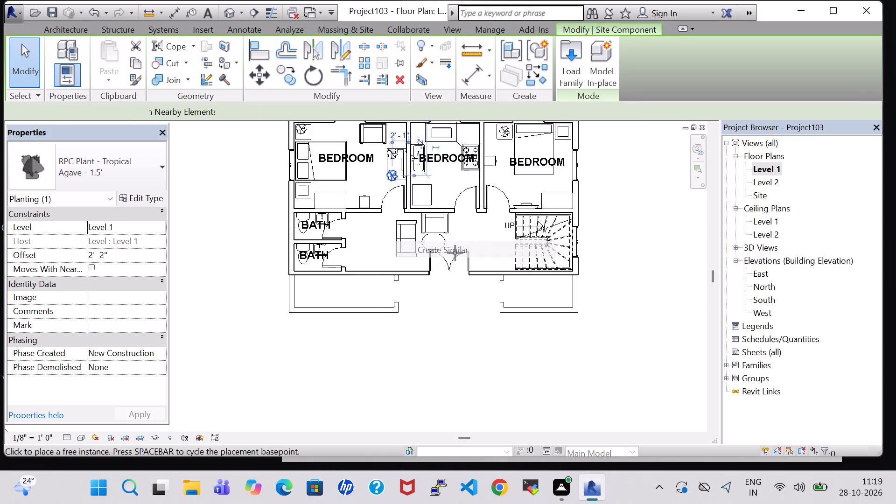
{"action": "scroll", "coordinate": [455, 247], "scroll_direction": "up", "scroll_amount": 8}
{"action": "left_click", "coordinate": [426, 231]}
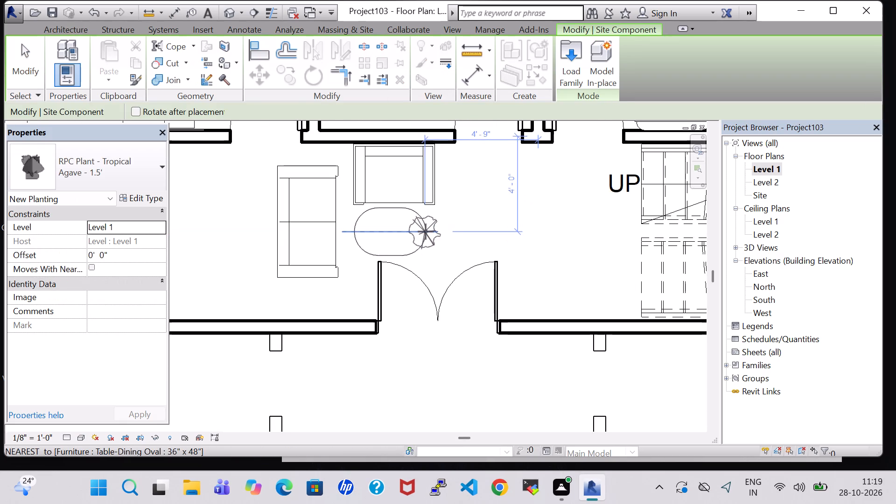
{"action": "key", "text": "Escape"}
{"action": "key", "text": "Escape"}
Set the new agave plant's offset above Level 1 to 2' 5".
{"action": "left_click", "coordinate": [440, 231]}
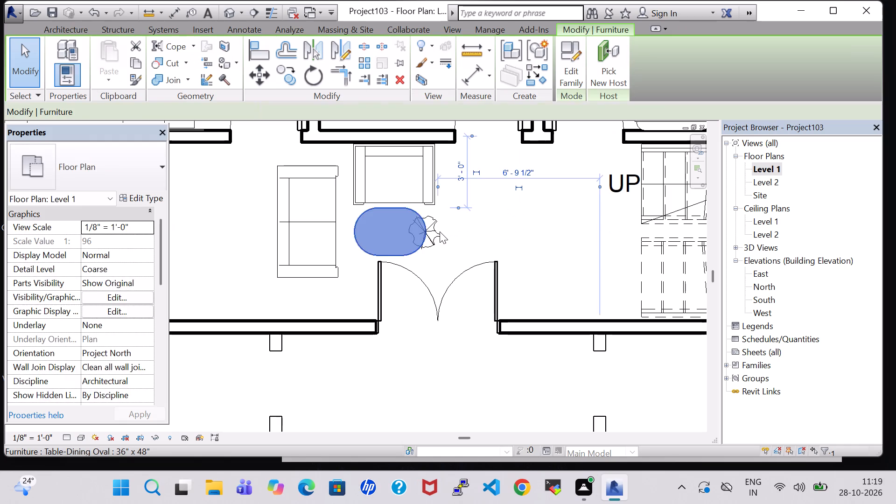
{"action": "left_click", "coordinate": [460, 240]}
{"action": "left_click", "coordinate": [439, 237]}
{"action": "left_click", "coordinate": [457, 240]}
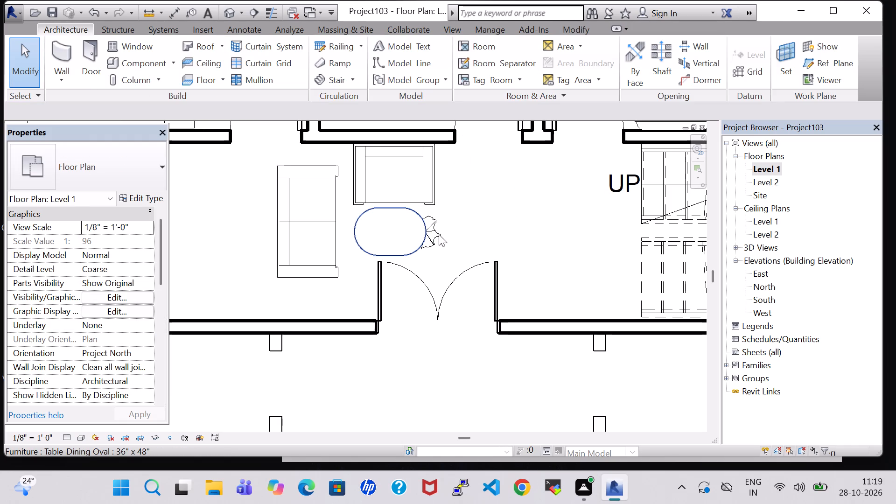
{"action": "scroll", "coordinate": [439, 241], "scroll_direction": "up", "scroll_amount": 8}
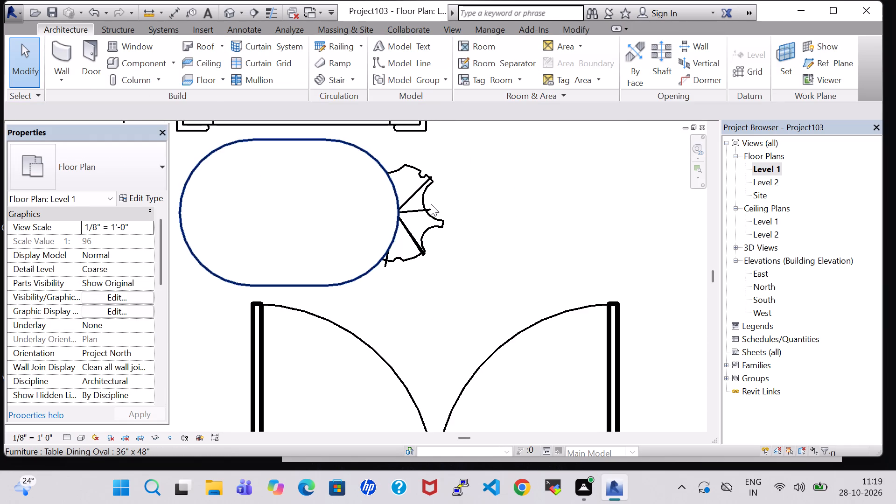
{"action": "left_click", "coordinate": [431, 204]}
{"action": "left_click", "coordinate": [453, 250]}
{"action": "left_click", "coordinate": [421, 256]}
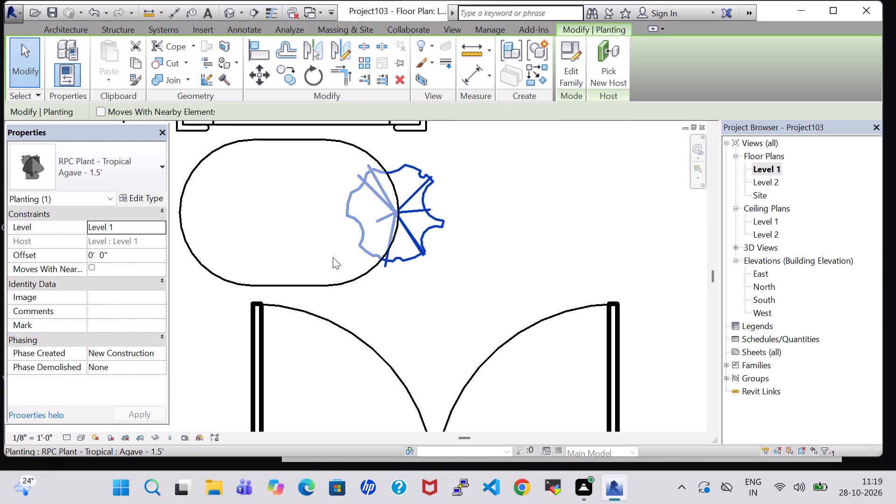
{"action": "left_click", "coordinate": [94, 257]}
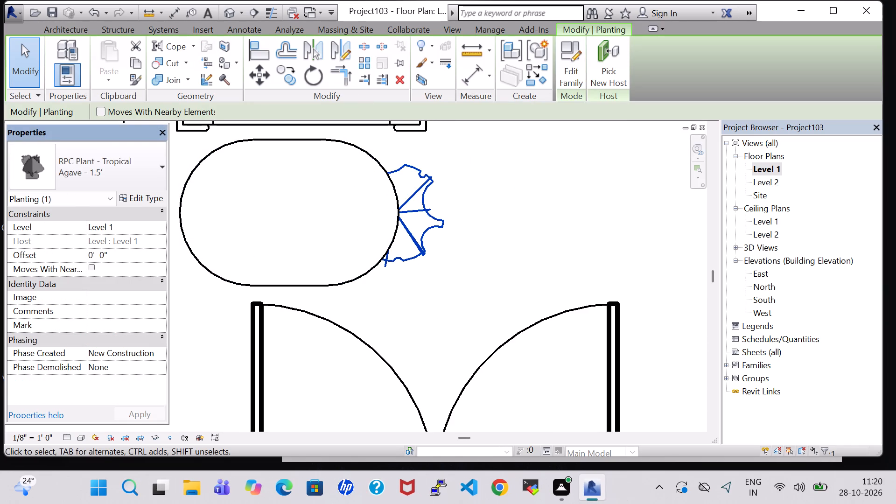
{"action": "key", "text": "BackSpace"}
{"action": "key", "text": "2"}
{"action": "key", "text": "Right"}
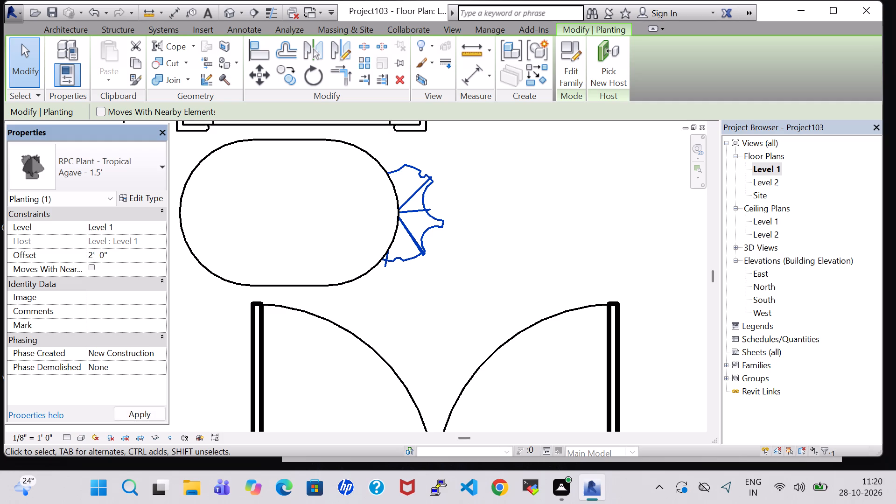
{"action": "key", "text": "Right"}
{"action": "key", "text": "Right"}
{"action": "key", "text": "Right"}
{"action": "key", "text": "BackSpace"}
{"action": "key", "text": "5"}
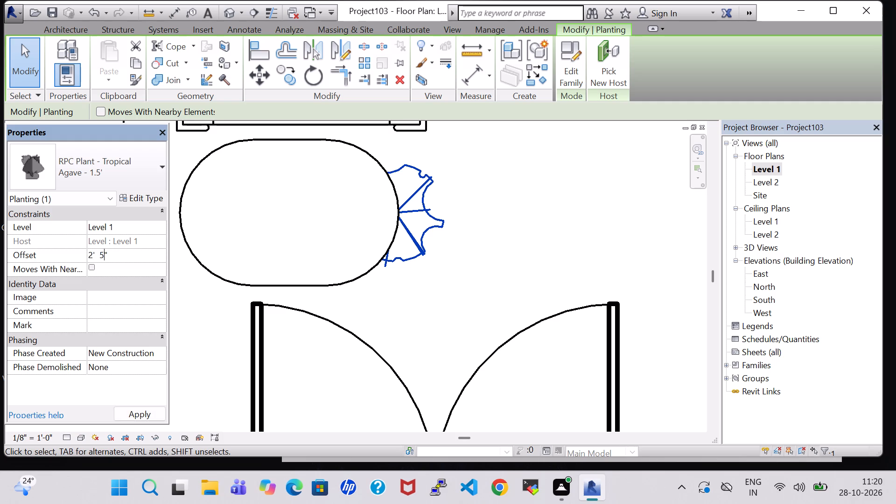
Nudge the agave plant away from the stair to about the middle of the oval table and check it in 3D.
{"action": "key", "text": "Left"}
{"action": "key", "text": "Left"}
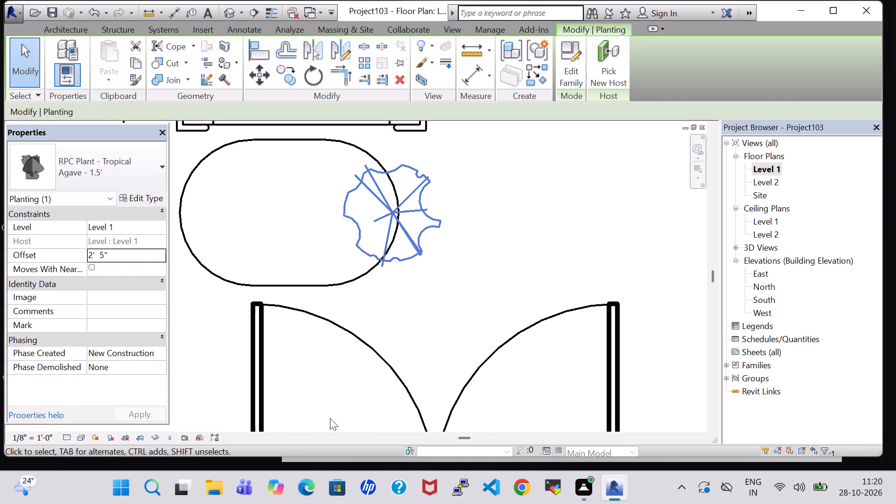
{"action": "key", "text": "Left"}
{"action": "key", "text": "Left"}
{"action": "key", "text": "Left"}
{"action": "key", "text": "Left"}
{"action": "key", "text": "Left"}
{"action": "key", "text": "Left"}
{"action": "key", "text": "Left"}
{"action": "key", "text": "Left"}
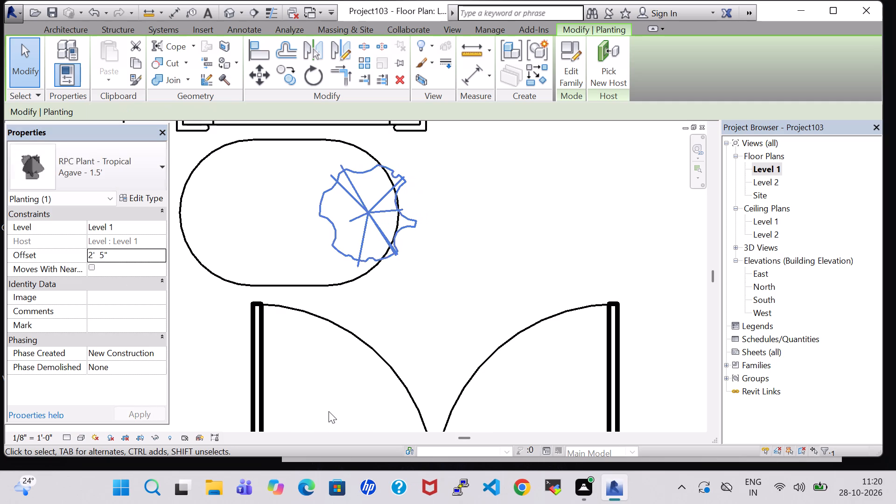
{"action": "key", "text": "Left"}
{"action": "key", "text": "Left"}
{"action": "key", "text": "Left"}
{"action": "key", "text": "Left"}
{"action": "key", "text": "Left"}
{"action": "key", "text": "Left"}
{"action": "key", "text": "Left"}
{"action": "key", "text": "Left"}
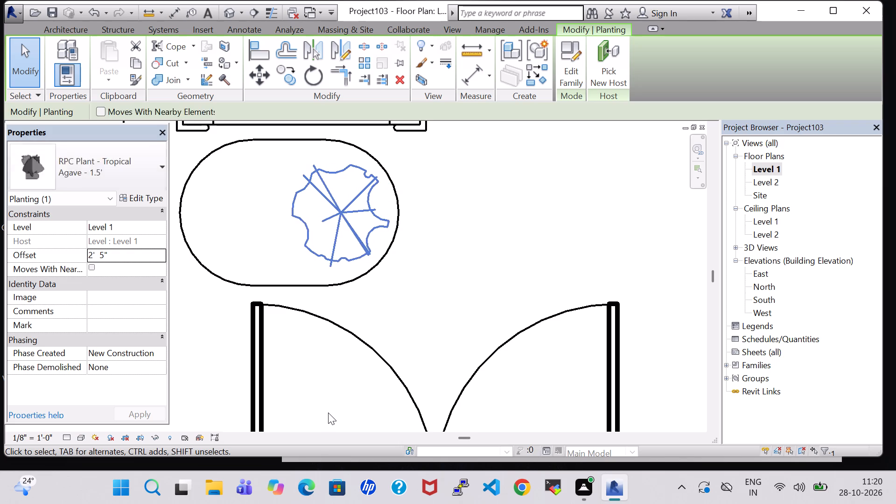
{"action": "key", "text": "Left"}
{"action": "key", "text": "Left"}
{"action": "key", "text": "Left"}
{"action": "key", "text": "Left"}
{"action": "key", "text": "Left"}
{"action": "key", "text": "Left"}
{"action": "key", "text": "Left"}
{"action": "key", "text": "Left"}
{"action": "key", "text": "Left"}
{"action": "key", "text": "Left"}
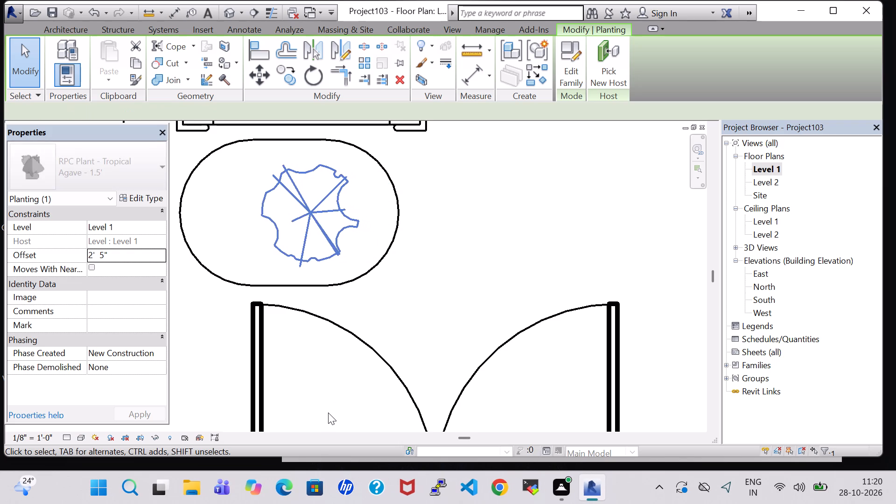
{"action": "key", "text": "Left"}
{"action": "key", "text": "Left"}
{"action": "key", "text": "Left"}
{"action": "key", "text": "Left"}
{"action": "key", "text": "Left"}
{"action": "key", "text": "Left"}
{"action": "key", "text": "Left"}
{"action": "key", "text": "Left"}
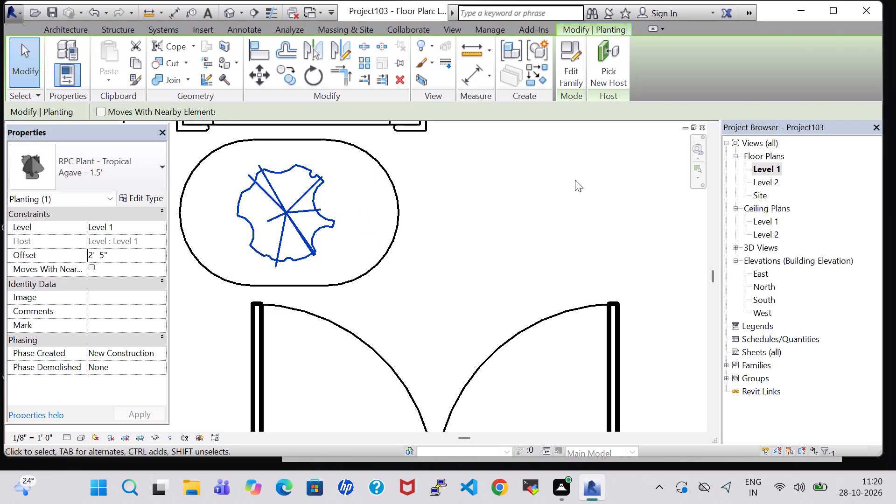
{"action": "left_click", "coordinate": [575, 180]}
{"action": "left_click", "coordinate": [234, 14]}
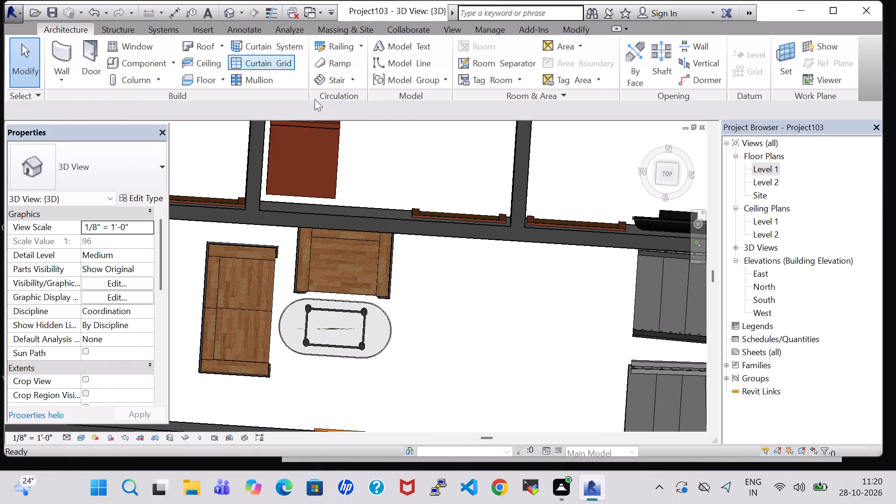
{"action": "middle_click_drag", "start_coordinate": [434, 329], "coordinate": [423, 214], "text": "shift"}
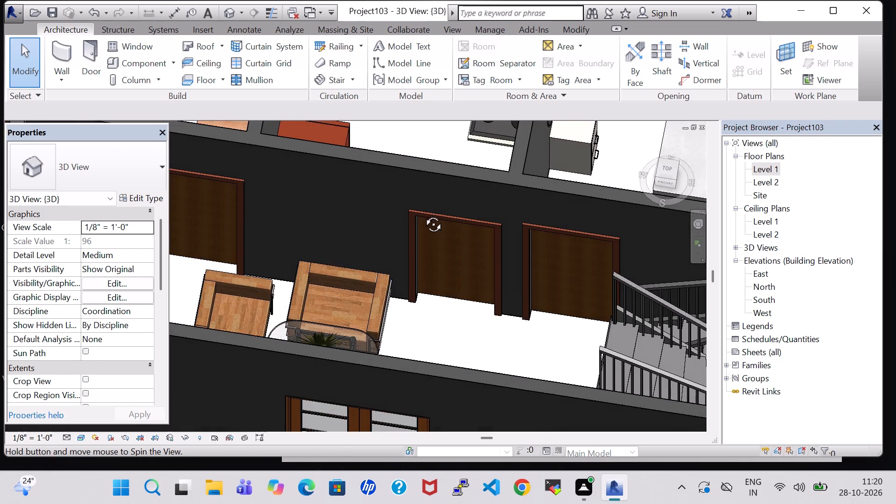
{"action": "middle_click_drag", "start_coordinate": [423, 214], "coordinate": [444, 321], "text": "shift"}
In the Level 1 floor plan, place a tagged room in the entrance room and name it LOBBY.
{"action": "double_click", "coordinate": [758, 171]}
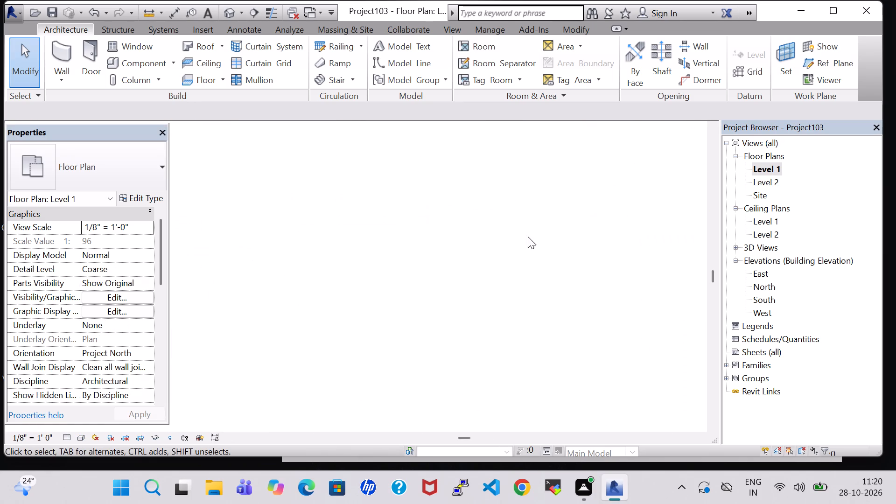
{"action": "scroll", "coordinate": [492, 246], "scroll_direction": "down", "scroll_amount": 9}
{"action": "middle_click_drag", "start_coordinate": [508, 230], "coordinate": [487, 262]}
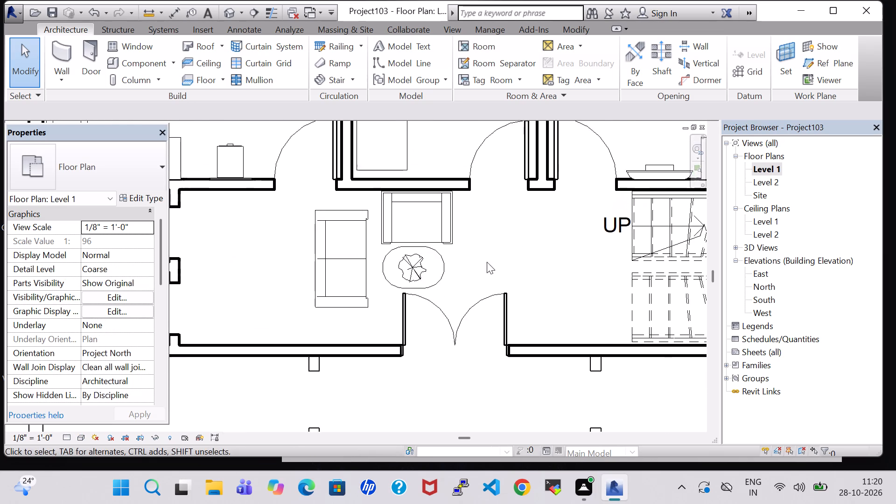
{"action": "scroll", "coordinate": [487, 262], "scroll_direction": "down", "scroll_amount": 2}
{"action": "left_click", "coordinate": [473, 47]}
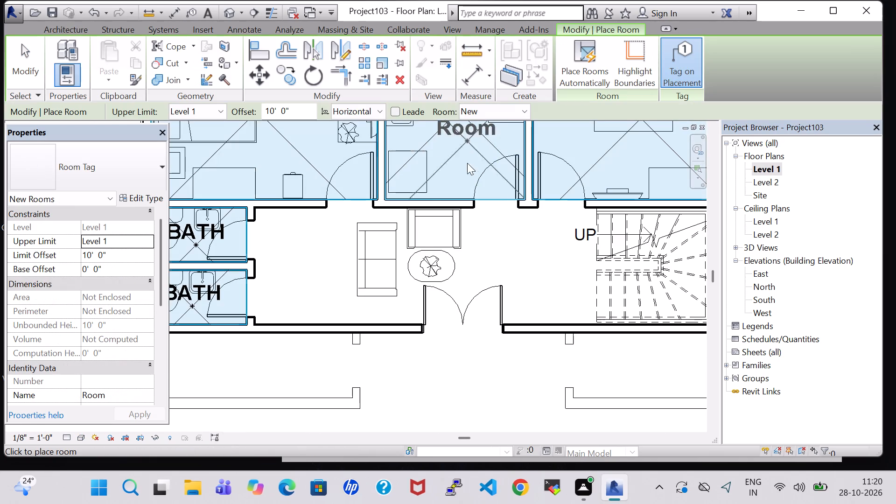
{"action": "left_click", "coordinate": [489, 277]}
{"action": "key", "text": "Escape"}
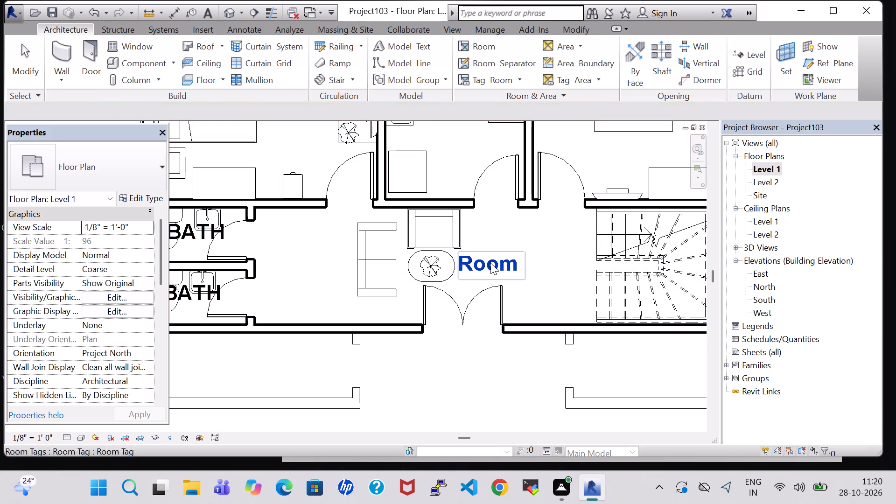
{"action": "key", "text": "Escape"}
{"action": "double_click", "coordinate": [490, 263]}
{"action": "key", "text": "BackSpace"}
{"action": "type", "text": "LOBBY"}
{"action": "key", "text": "Return"}
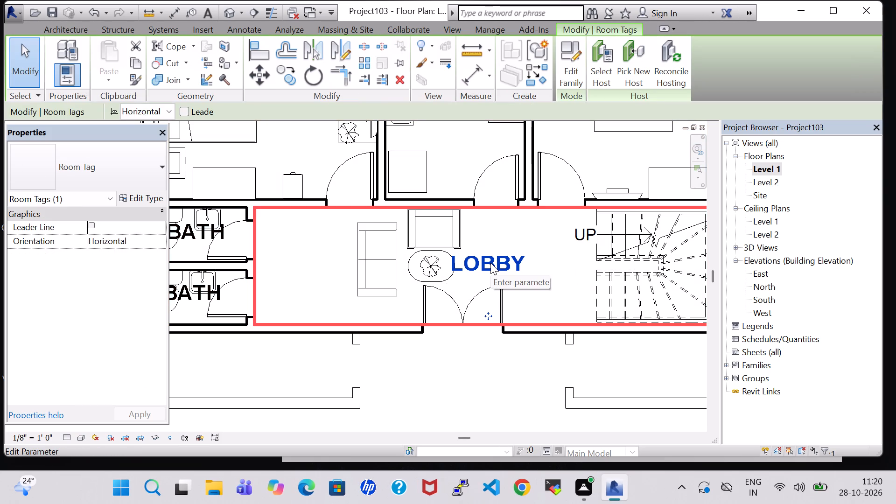
{"action": "left_click", "coordinate": [541, 242]}
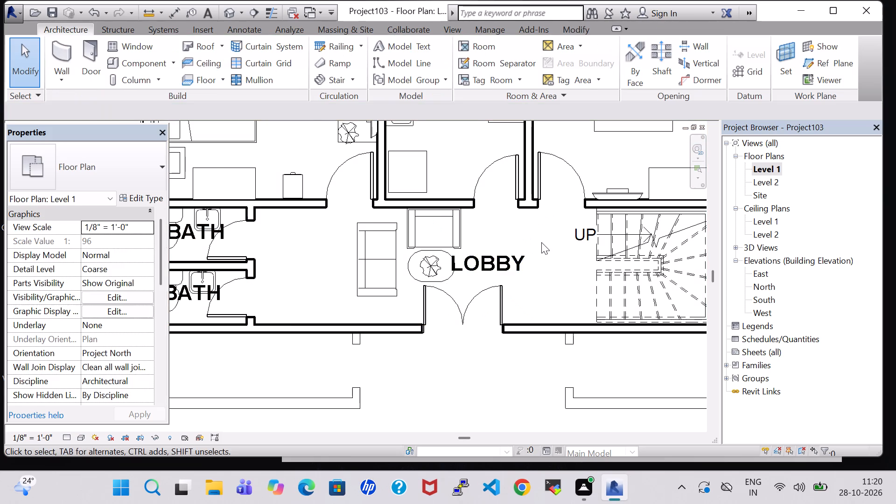
Sketch a railing path centred on the bath-side porch wall: about 4' 6" out, along the outer edge, and a 1' 0" return.
{"action": "scroll", "coordinate": [541, 242], "scroll_direction": "down", "scroll_amount": 5}
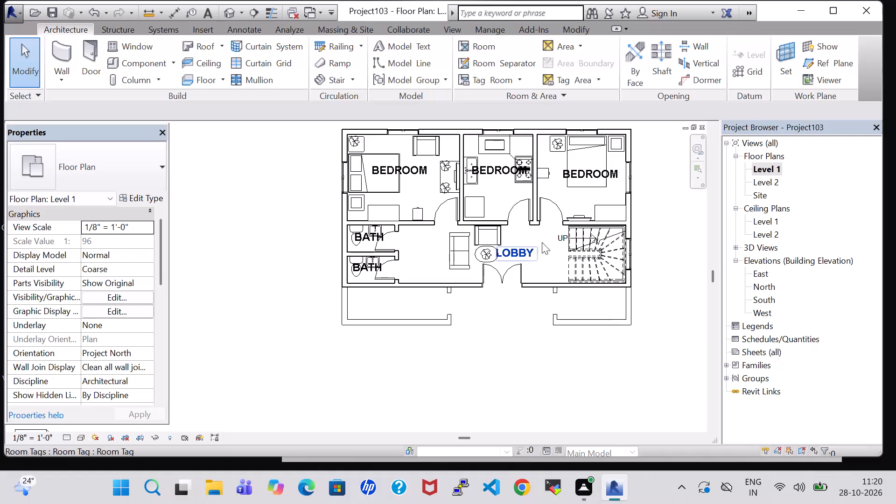
{"action": "middle_click_drag", "start_coordinate": [536, 305], "coordinate": [526, 290]}
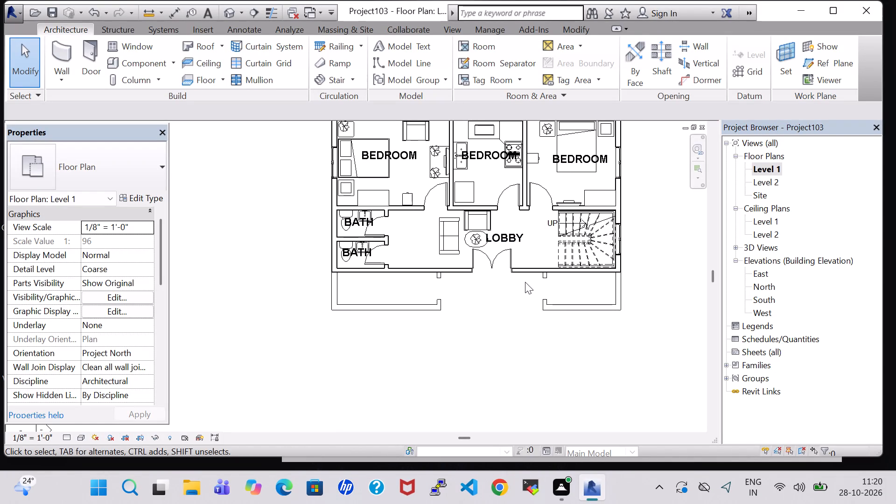
{"action": "left_click", "coordinate": [337, 48]}
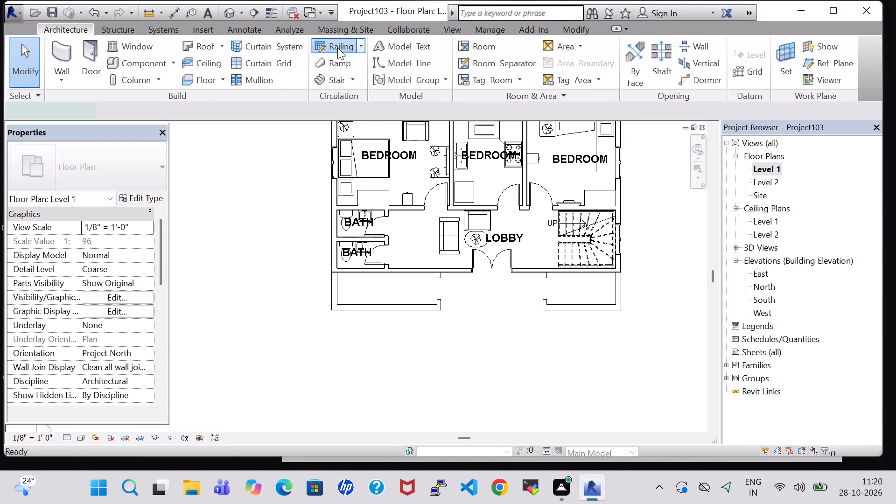
{"action": "scroll", "coordinate": [327, 279], "scroll_direction": "up", "scroll_amount": 4}
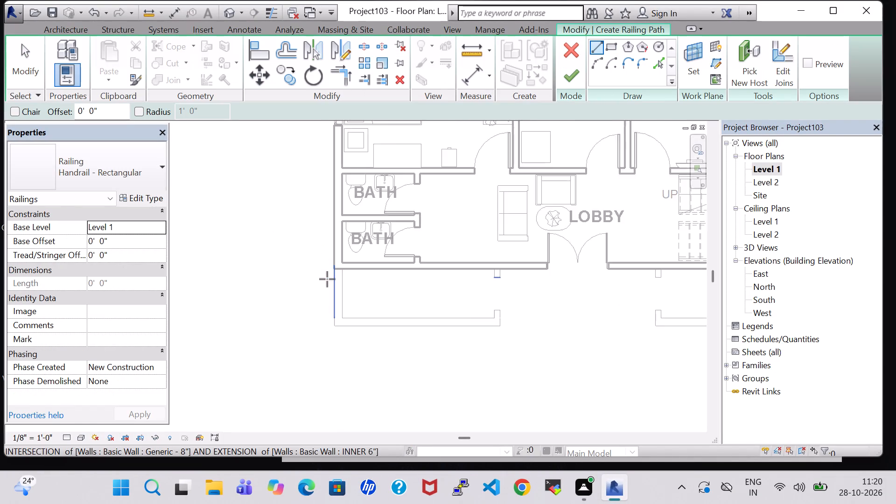
{"action": "scroll", "coordinate": [327, 279], "scroll_direction": "up", "scroll_amount": 1}
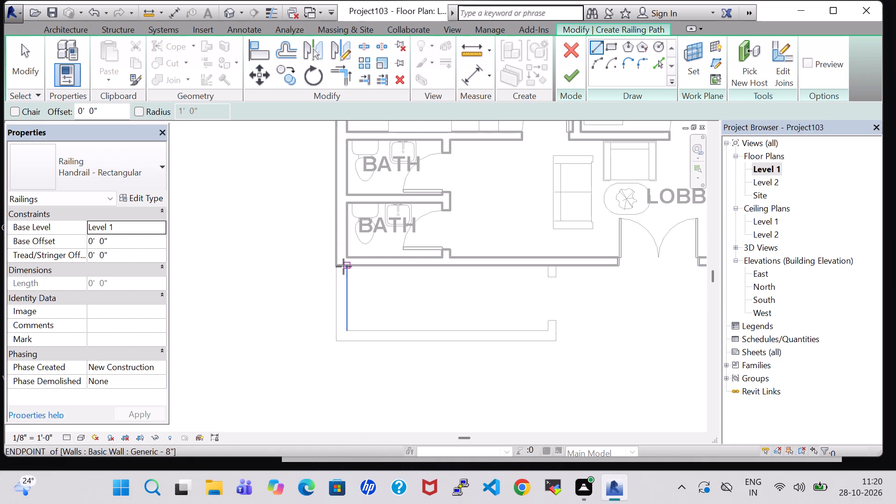
{"action": "scroll", "coordinate": [343, 266], "scroll_direction": "up", "scroll_amount": 7}
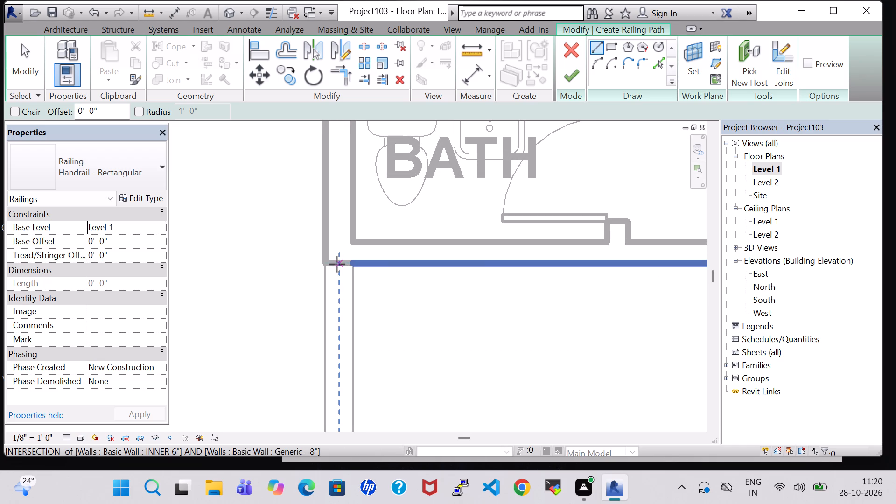
{"action": "left_click", "coordinate": [339, 264]}
{"action": "middle_click_drag", "start_coordinate": [344, 363], "coordinate": [343, 240]}
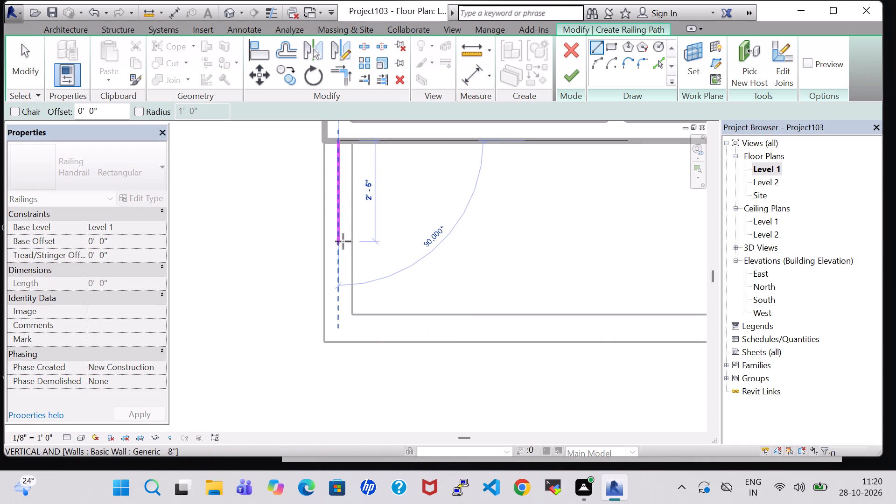
{"action": "left_click", "coordinate": [339, 330]}
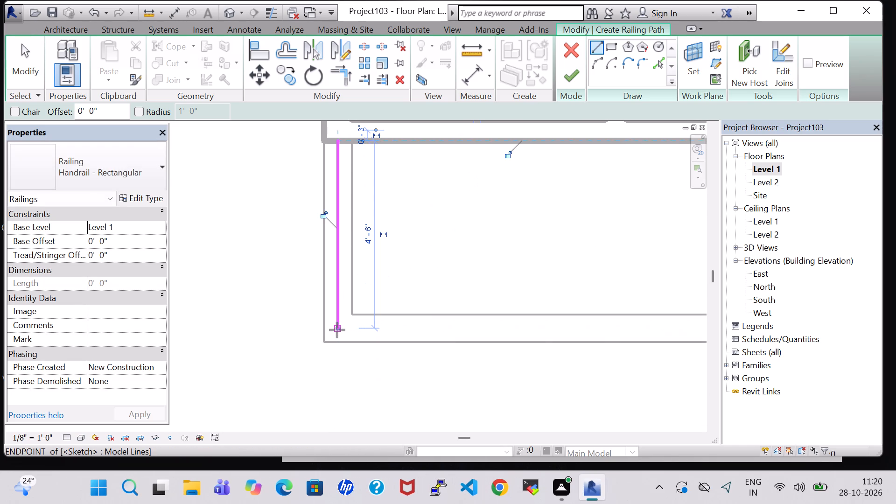
{"action": "left_click", "coordinate": [337, 330]}
{"action": "middle_click_drag", "start_coordinate": [475, 329], "coordinate": [264, 327]}
{"action": "scroll", "coordinate": [473, 329], "scroll_direction": "up", "scroll_amount": 1}
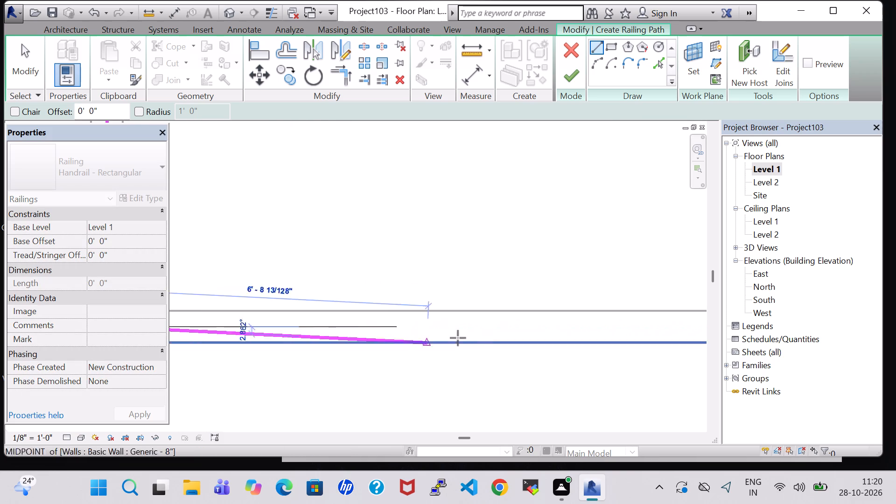
{"action": "middle_click_drag", "start_coordinate": [577, 329], "coordinate": [224, 346]}
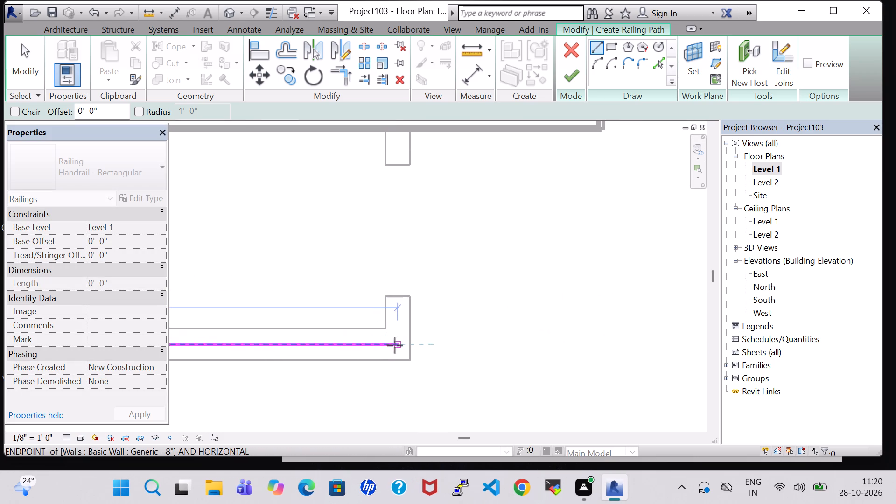
{"action": "left_click", "coordinate": [397, 345]}
{"action": "left_click", "coordinate": [399, 344]}
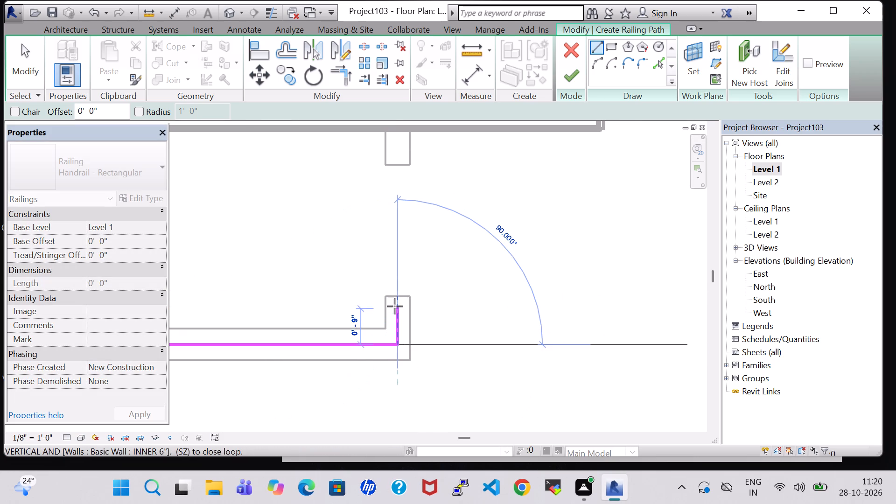
{"action": "left_click", "coordinate": [397, 298]}
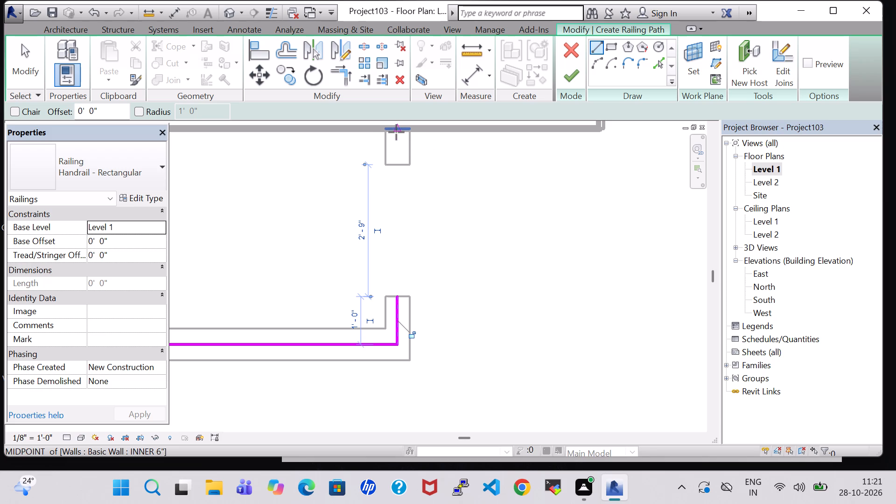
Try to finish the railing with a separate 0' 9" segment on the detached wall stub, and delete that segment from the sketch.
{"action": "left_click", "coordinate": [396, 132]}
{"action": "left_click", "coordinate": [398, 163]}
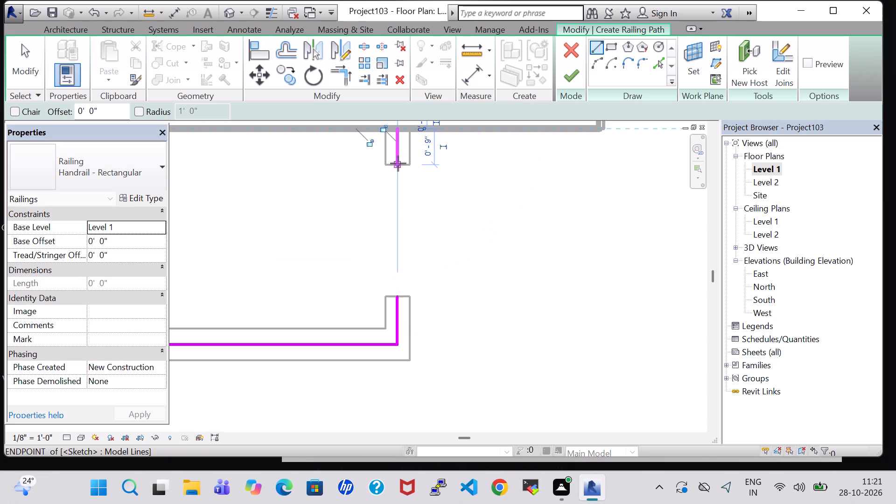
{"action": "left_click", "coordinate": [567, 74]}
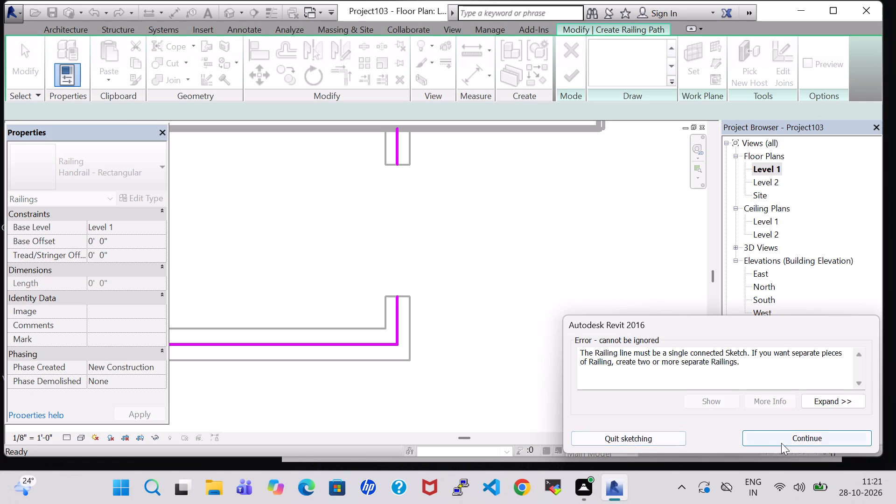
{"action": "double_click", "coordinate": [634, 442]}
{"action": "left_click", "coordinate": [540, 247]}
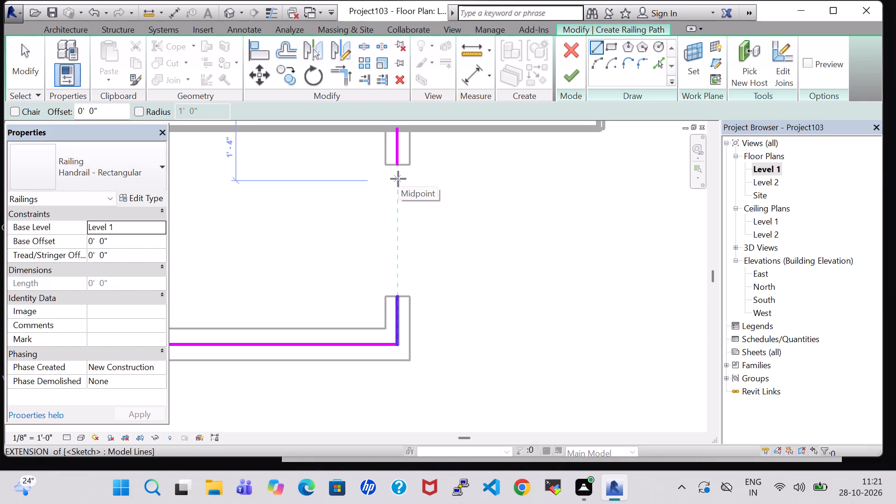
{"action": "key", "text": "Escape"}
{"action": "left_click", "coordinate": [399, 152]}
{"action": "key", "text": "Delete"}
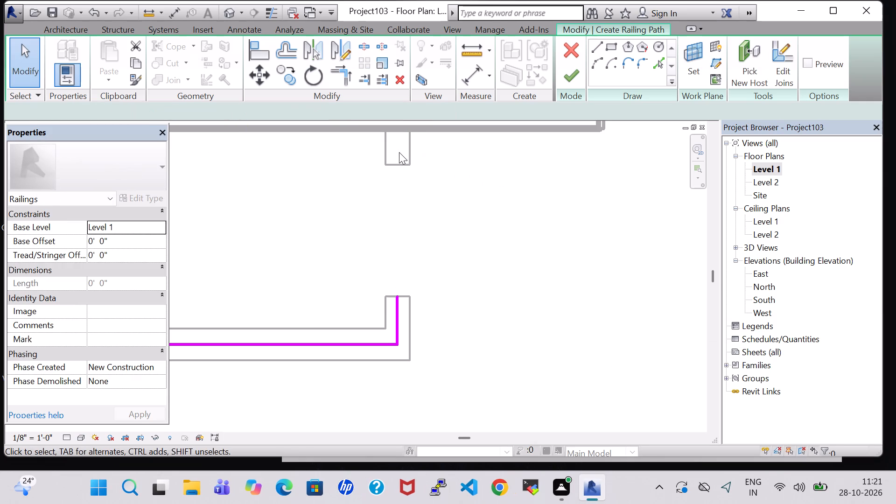
Finish the porch wall railing as type Glass Panel - Bottom Fill with a base offset of 2' 0".
{"action": "left_click", "coordinate": [581, 73]}
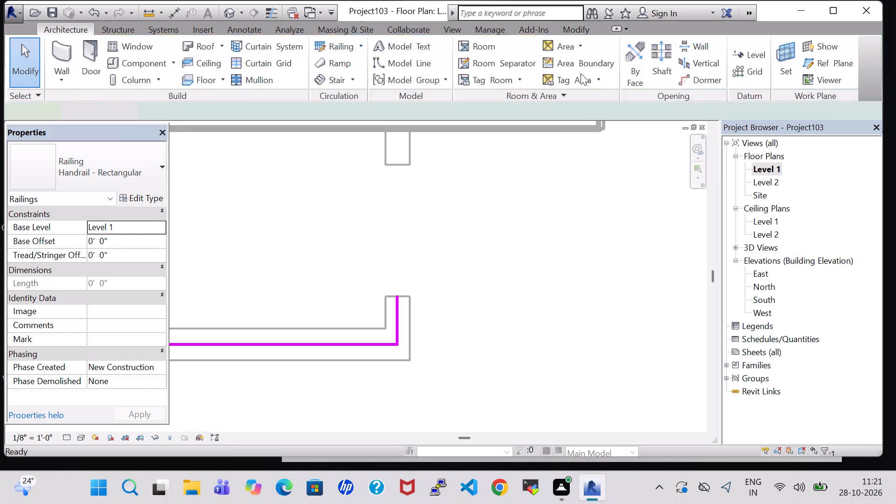
{"action": "left_click", "coordinate": [117, 176]}
{"action": "scroll", "coordinate": [106, 238], "scroll_direction": "up", "scroll_amount": 3}
{"action": "left_click", "coordinate": [106, 238]}
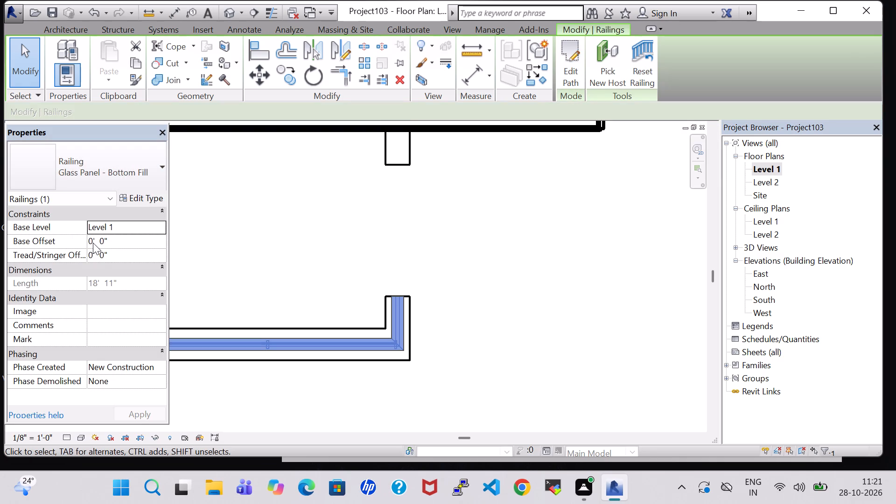
{"action": "double_click", "coordinate": [93, 243]}
{"action": "key", "text": "BackSpace"}
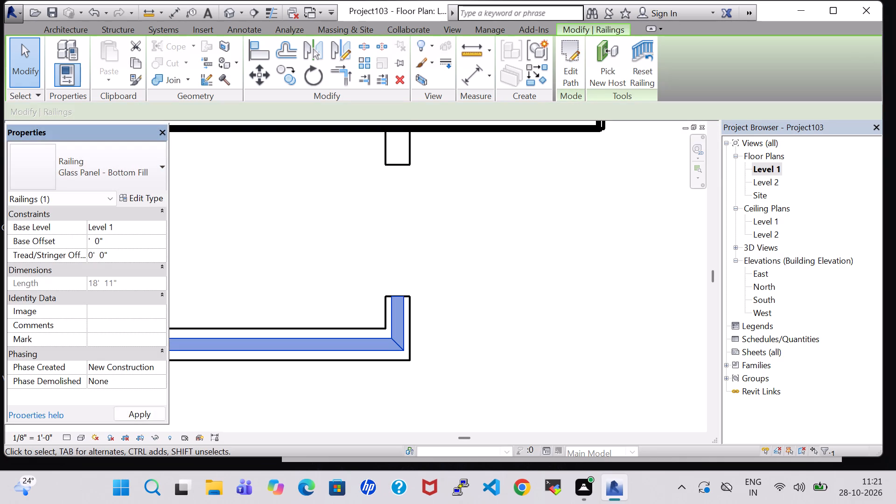
{"action": "key", "text": "2"}
{"action": "left_click", "coordinate": [145, 417]}
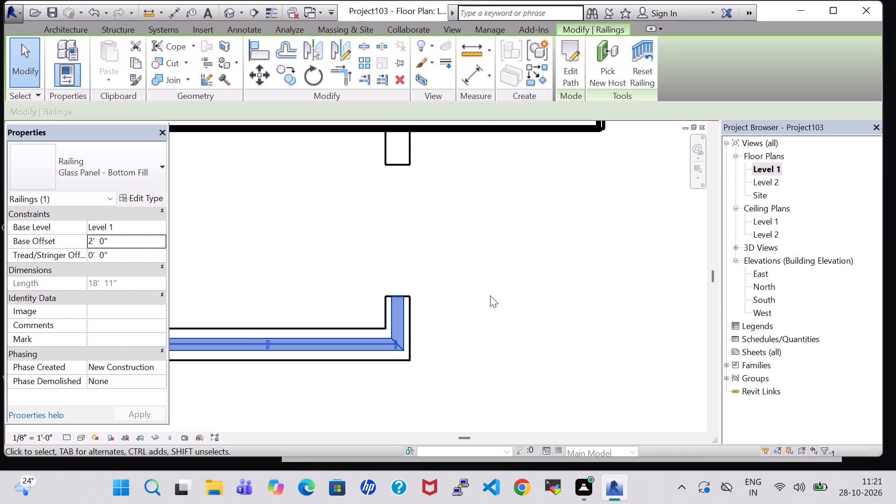
{"action": "left_click", "coordinate": [490, 286]}
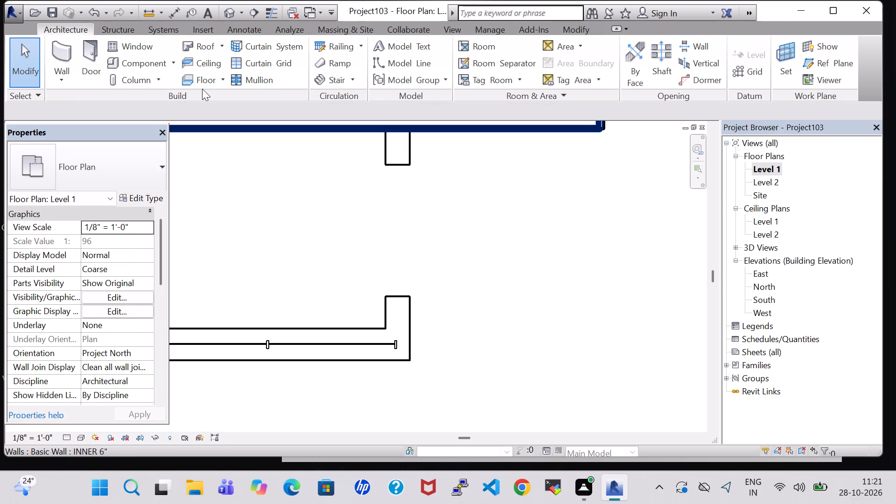
Create a separate 0' 9" Glass Panel - Bottom Fill railing on the bath-side porch's detached wall stub, with a 2' 0" base offset.
{"action": "left_click", "coordinate": [327, 47]}
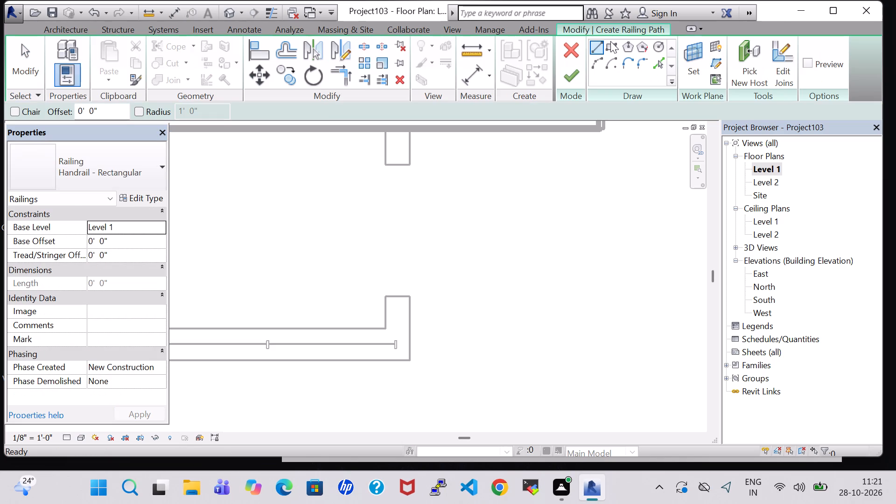
{"action": "left_click", "coordinate": [397, 129]}
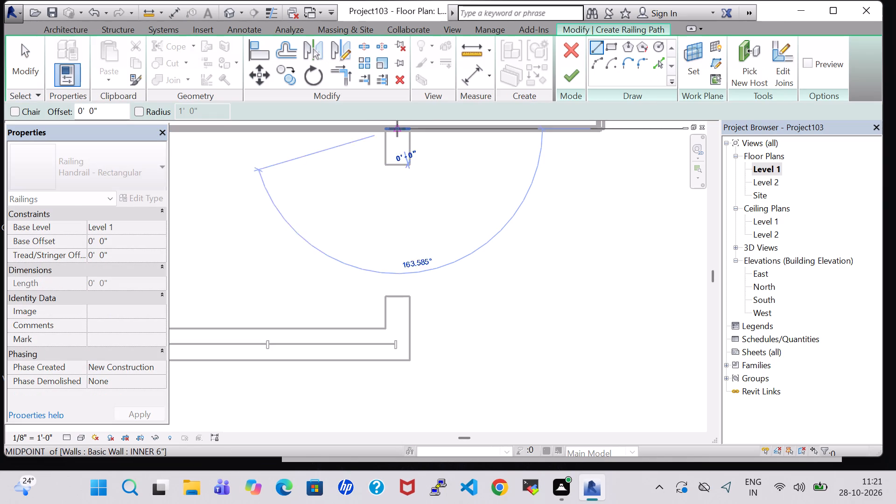
{"action": "left_click", "coordinate": [399, 163]}
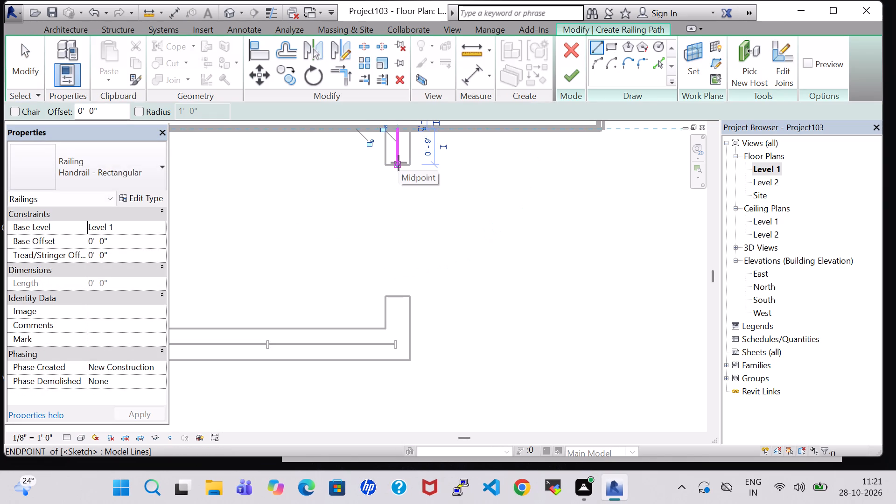
{"action": "key", "text": "Escape"}
{"action": "key", "text": "Escape"}
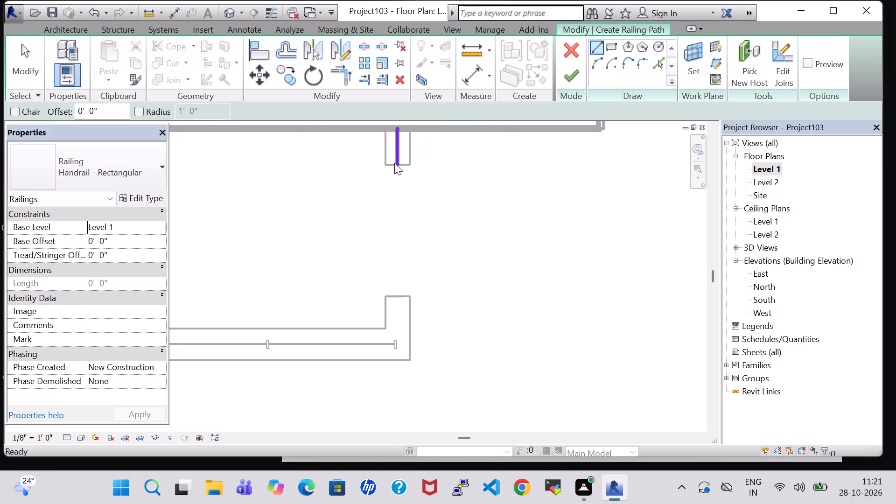
{"action": "left_click", "coordinate": [159, 170]}
{"action": "left_click", "coordinate": [106, 234]}
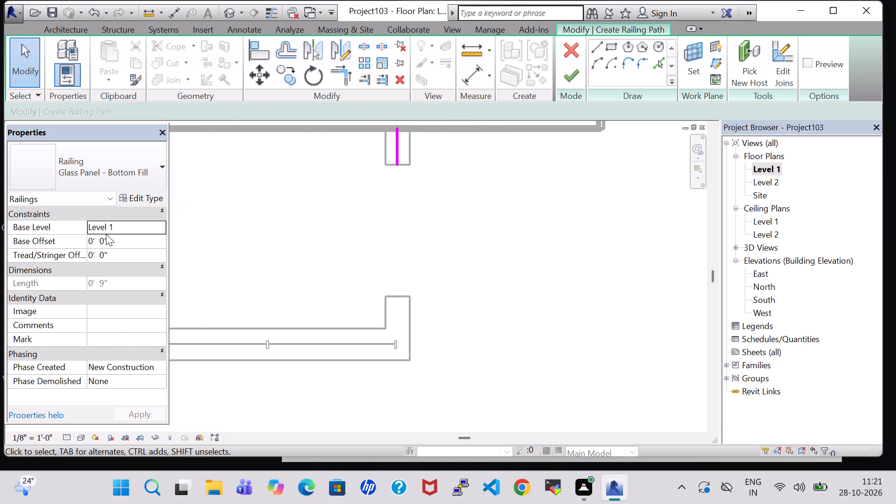
{"action": "left_click", "coordinate": [93, 242]}
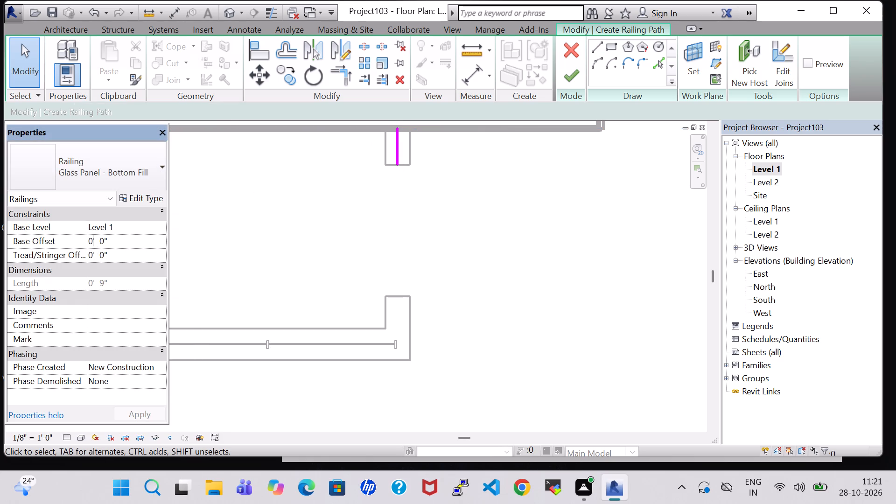
{"action": "key", "text": "BackSpace"}
{"action": "key", "text": "2"}
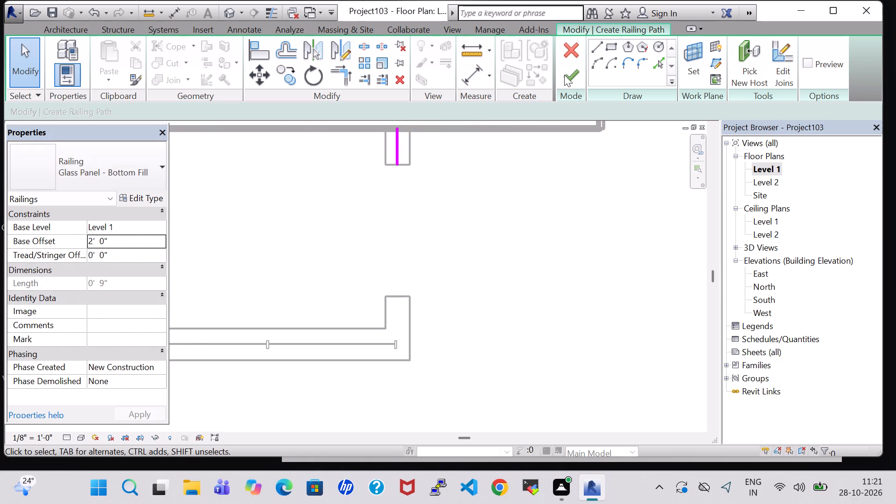
{"action": "left_click", "coordinate": [571, 73]}
{"action": "left_click", "coordinate": [492, 231]}
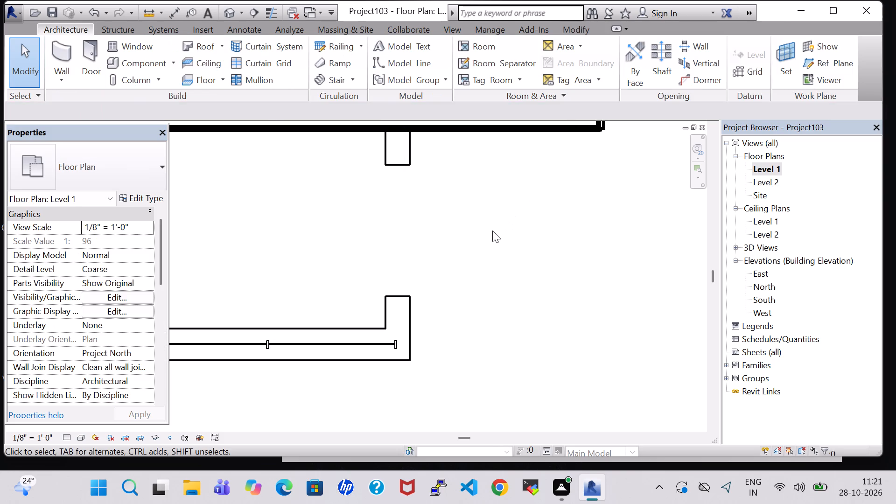
Examine the new bath-side porch railings on the low wall and its detached stub in the 3D view.
{"action": "left_click", "coordinate": [231, 13]}
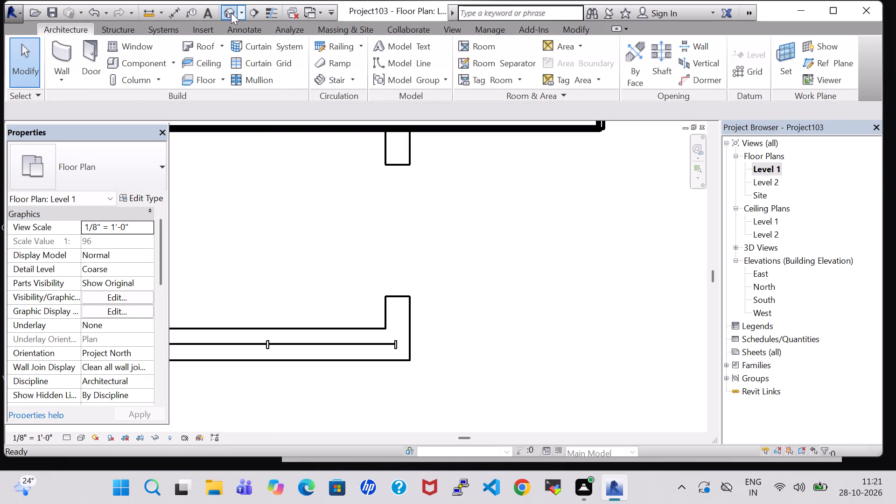
{"action": "scroll", "coordinate": [402, 298], "scroll_direction": "down", "scroll_amount": 5}
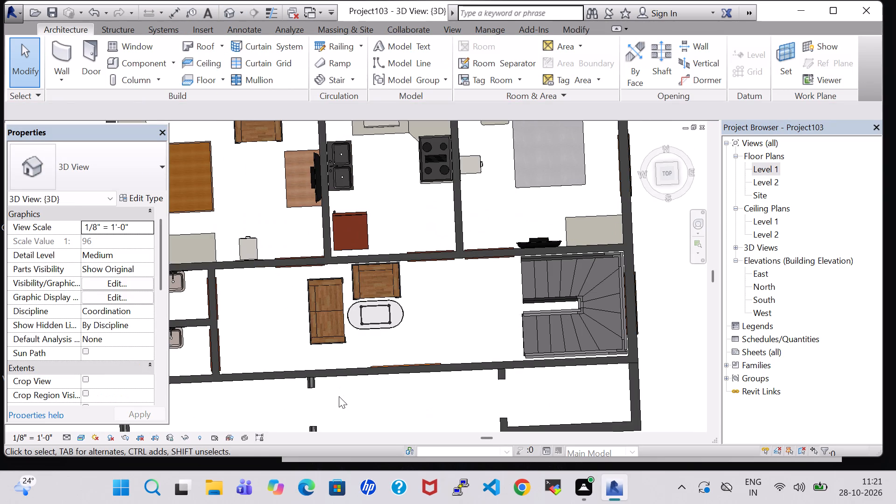
{"action": "middle_click_drag", "start_coordinate": [339, 396], "coordinate": [327, 263]}
{"action": "scroll", "coordinate": [309, 347], "scroll_direction": "up", "scroll_amount": 6}
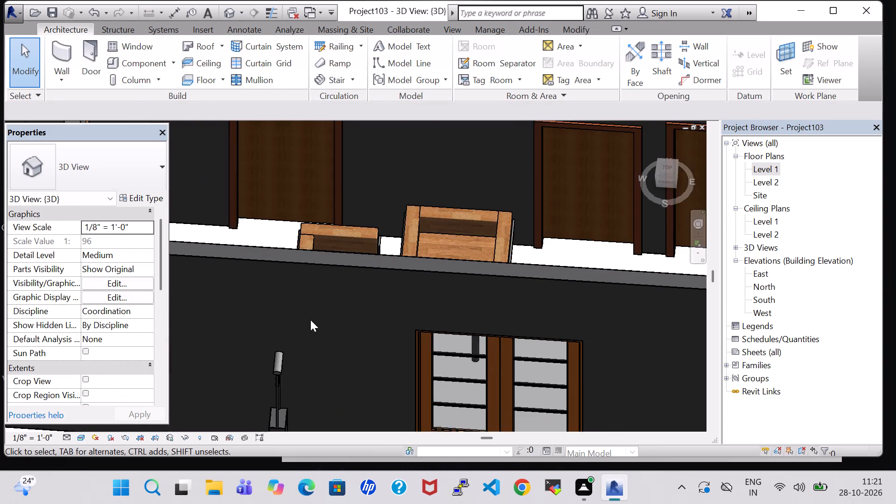
{"action": "middle_click_drag", "start_coordinate": [310, 320], "coordinate": [233, 325], "text": "shift"}
{"action": "middle_click_drag", "start_coordinate": [175, 308], "coordinate": [274, 343]}
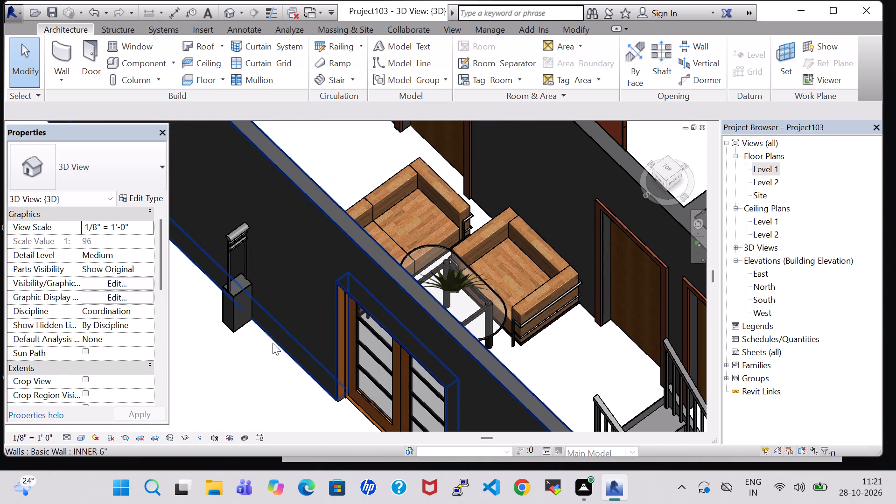
{"action": "middle_click_drag", "start_coordinate": [250, 340], "coordinate": [309, 343], "text": "shift"}
{"action": "middle_click_drag", "start_coordinate": [407, 406], "coordinate": [417, 378]}
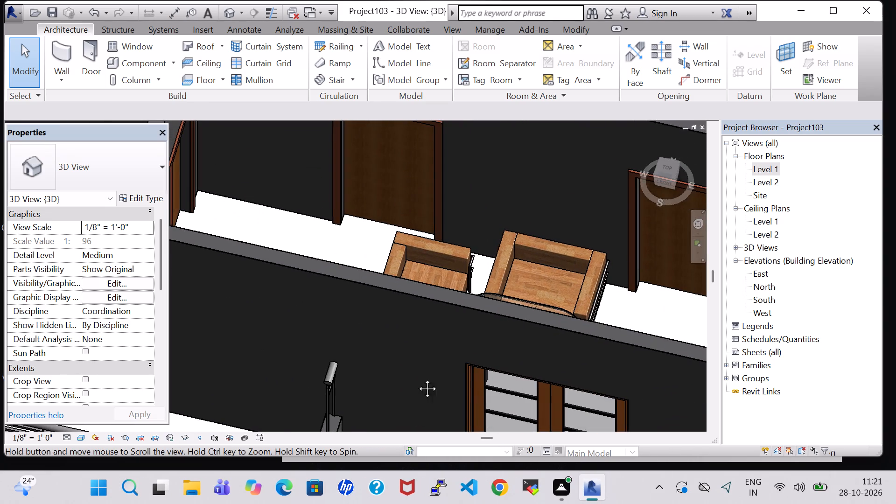
{"action": "middle_click_drag", "start_coordinate": [417, 378], "coordinate": [490, 170]}
{"action": "scroll", "coordinate": [490, 170], "scroll_direction": "up", "scroll_amount": 1}
{"action": "middle_click_drag", "start_coordinate": [414, 247], "coordinate": [571, 290]}
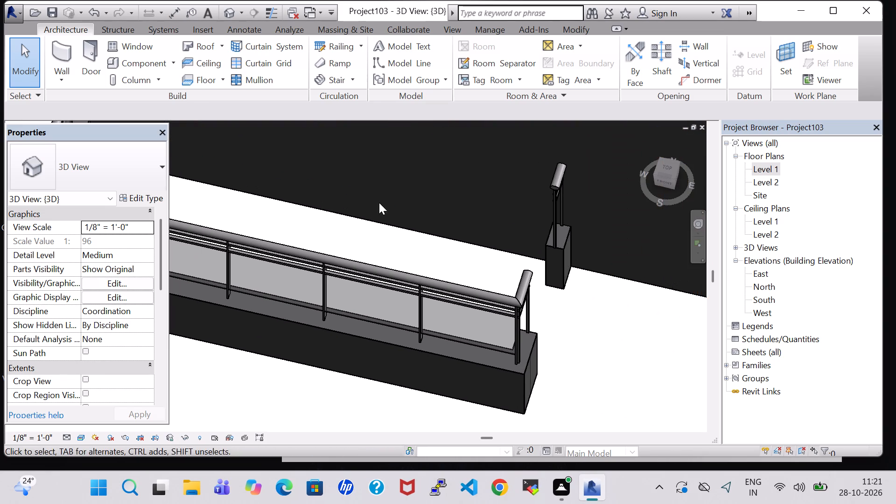
In the Level 1 plan, lengthen the bath-side porch's detached INNER 6" wall stub to 1' 5".
{"action": "middle_click_drag", "start_coordinate": [286, 208], "coordinate": [572, 312]}
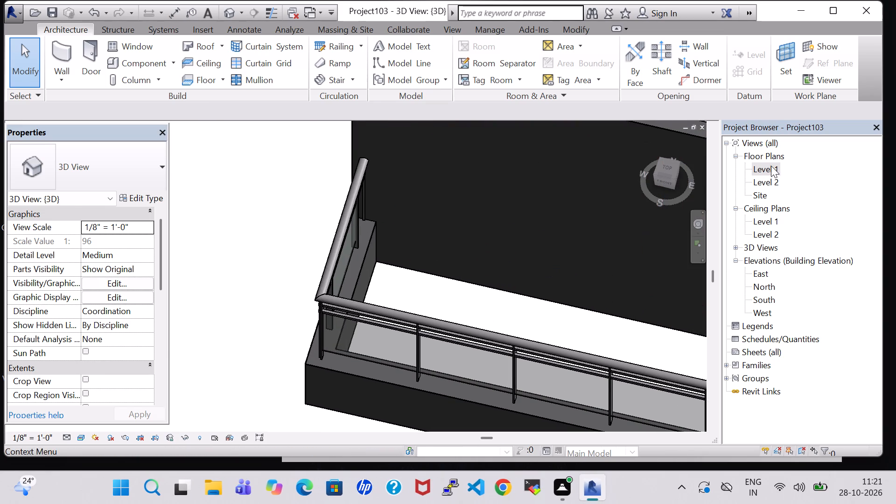
{"action": "double_click", "coordinate": [773, 164]}
{"action": "scroll", "coordinate": [483, 337], "scroll_direction": "down", "scroll_amount": 4}
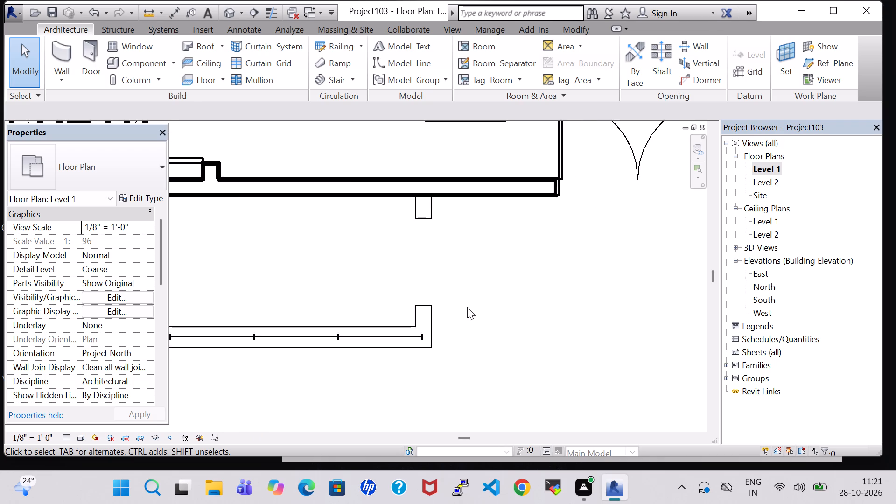
{"action": "left_click", "coordinate": [432, 232]}
{"action": "scroll", "coordinate": [450, 238], "scroll_direction": "up", "scroll_amount": 2}
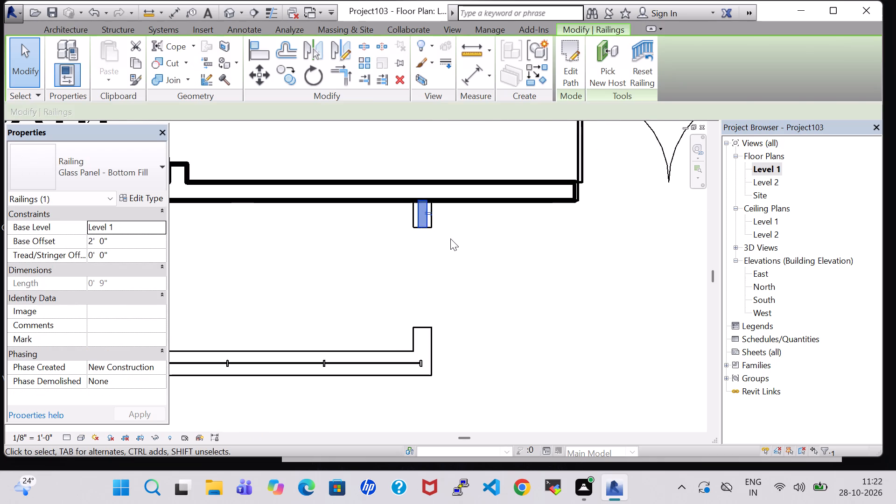
{"action": "scroll", "coordinate": [450, 238], "scroll_direction": "up", "scroll_amount": 3}
{"action": "left_click", "coordinate": [450, 233]}
{"action": "left_click", "coordinate": [424, 223]}
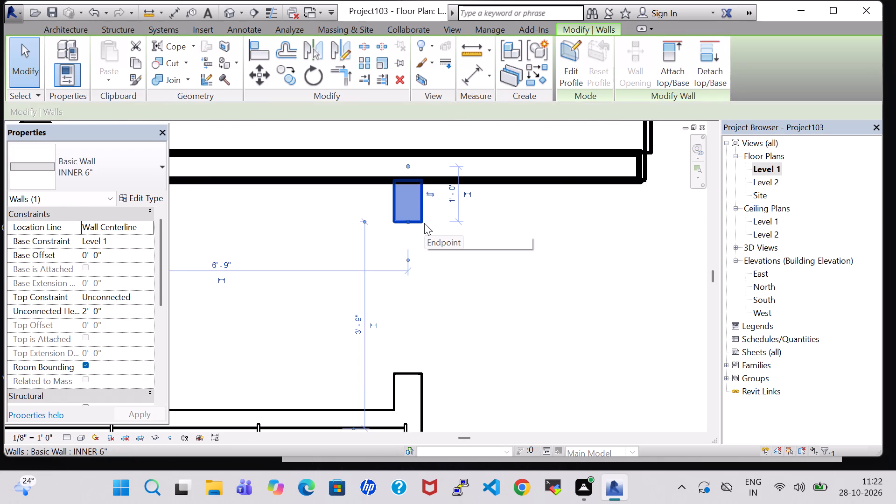
{"action": "key", "text": "Down"}
{"action": "key", "text": "Down"}
{"action": "key", "text": "Down"}
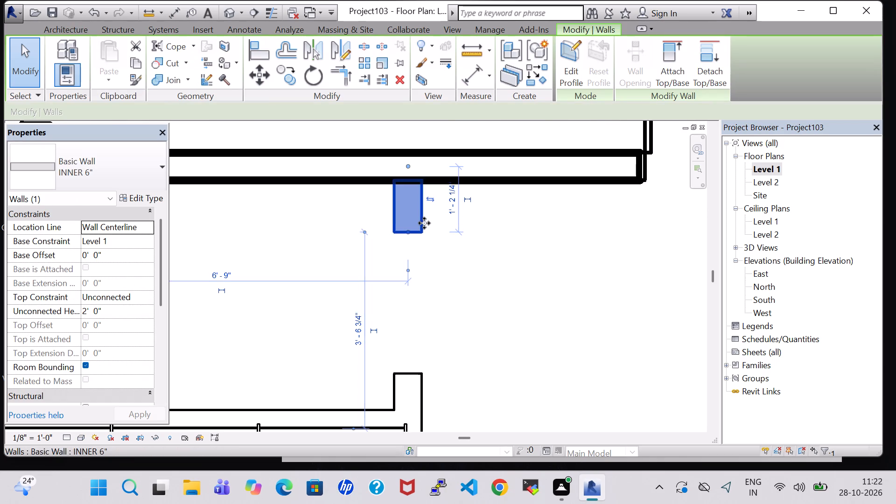
{"action": "key", "text": "Down"}
{"action": "key", "text": "Down"}
{"action": "key", "text": "Down"}
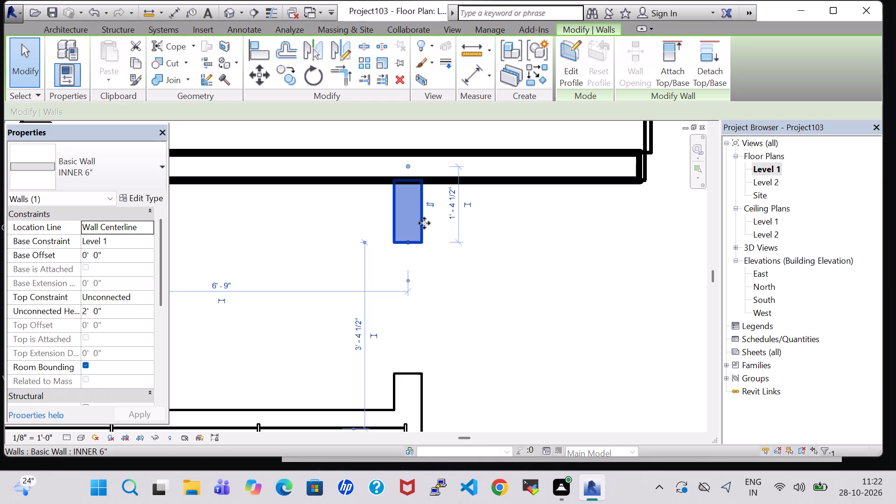
{"action": "key", "text": "Down"}
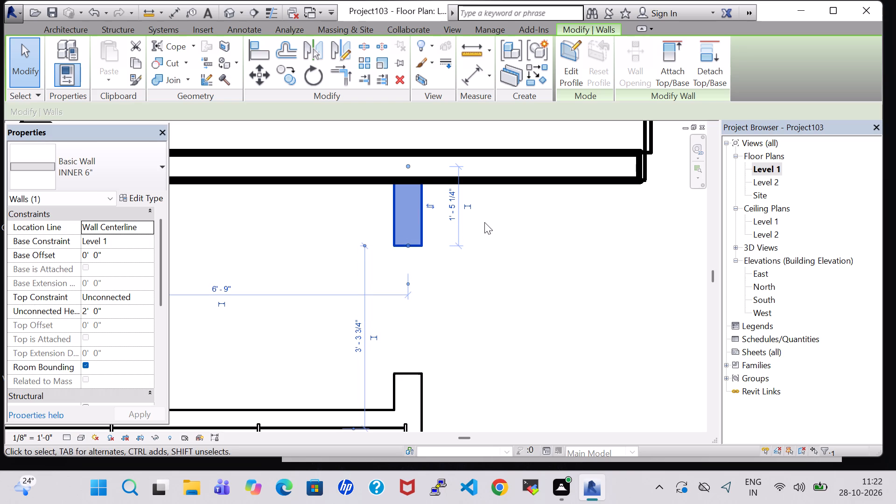
{"action": "left_click", "coordinate": [455, 203]}
{"action": "left_click", "coordinate": [472, 205]}
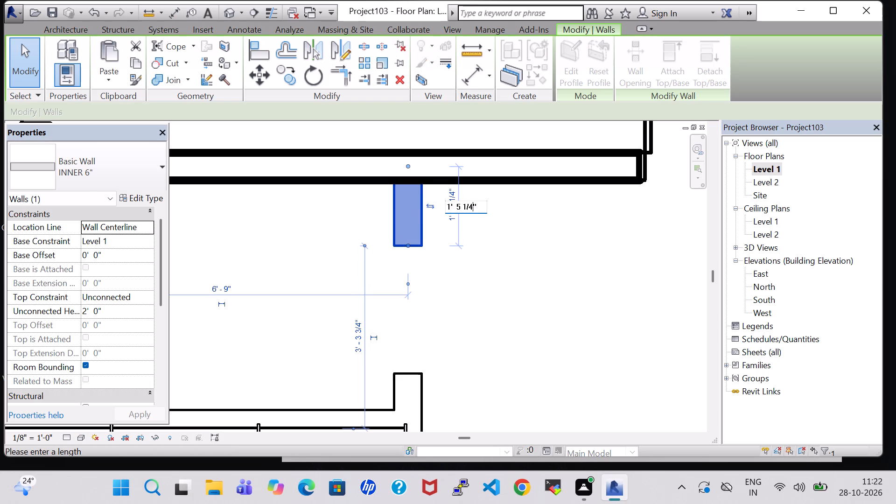
{"action": "key", "text": "BackSpace"}
{"action": "key", "text": "BackSpace"}
{"action": "key", "text": "BackSpace"}
{"action": "key", "text": "Return"}
{"action": "left_click", "coordinate": [490, 239]}
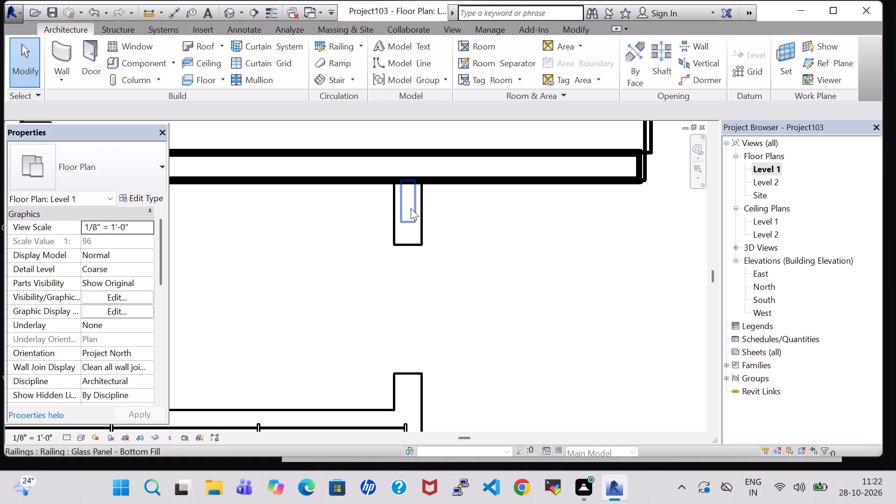
Edit the path of the railing on that stub, extending it to 1' 2" to reach the stub's new end.
{"action": "left_click", "coordinate": [411, 208]}
{"action": "left_click", "coordinate": [564, 63]}
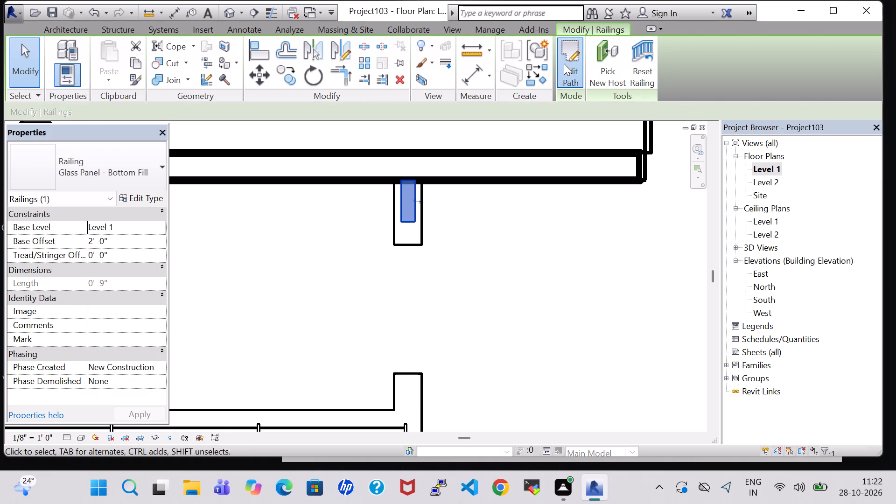
{"action": "left_click", "coordinate": [408, 218]}
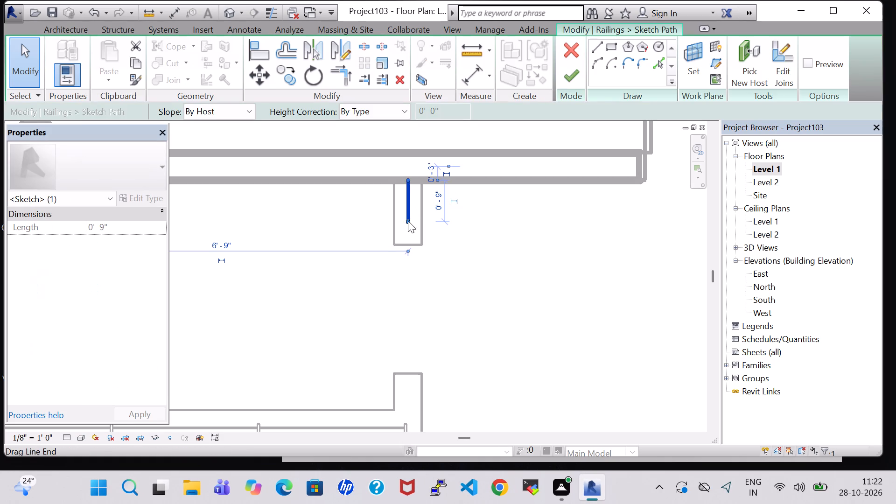
{"action": "left_click_drag", "start_coordinate": [408, 221], "coordinate": [408, 243]}
{"action": "left_click", "coordinate": [573, 80]}
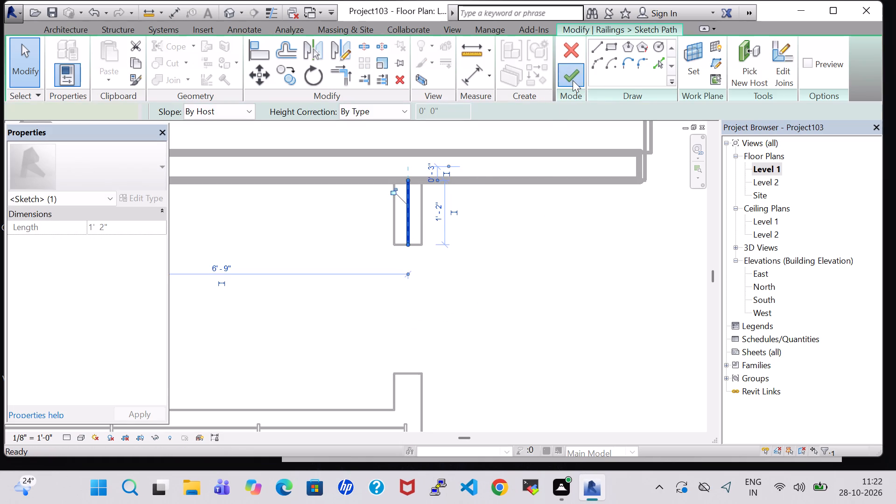
{"action": "left_click", "coordinate": [505, 291]}
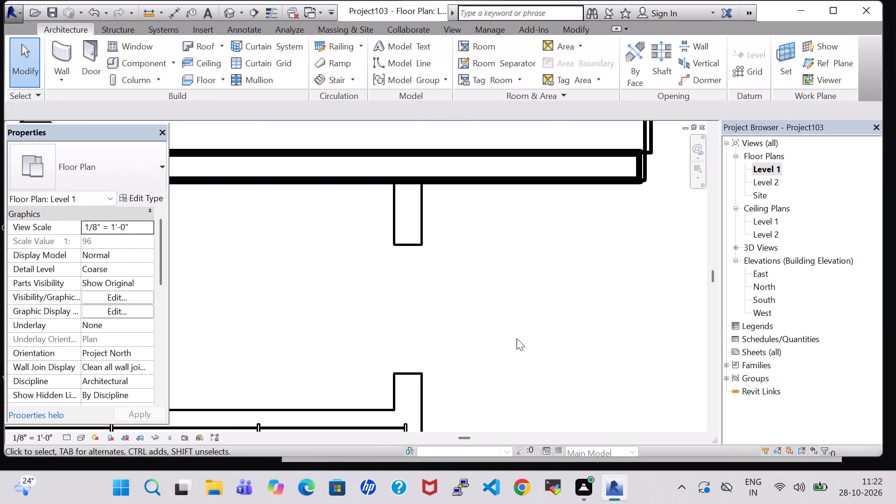
Examine the lengthened stub and its railing beside the lobby entrance door in the 3D view.
{"action": "left_click", "coordinate": [231, 10]}
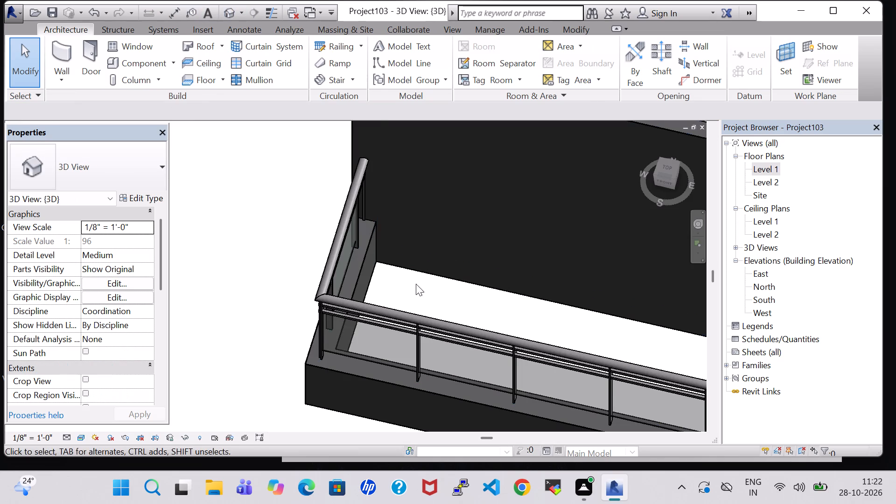
{"action": "middle_click_drag", "start_coordinate": [534, 303], "coordinate": [153, 248]}
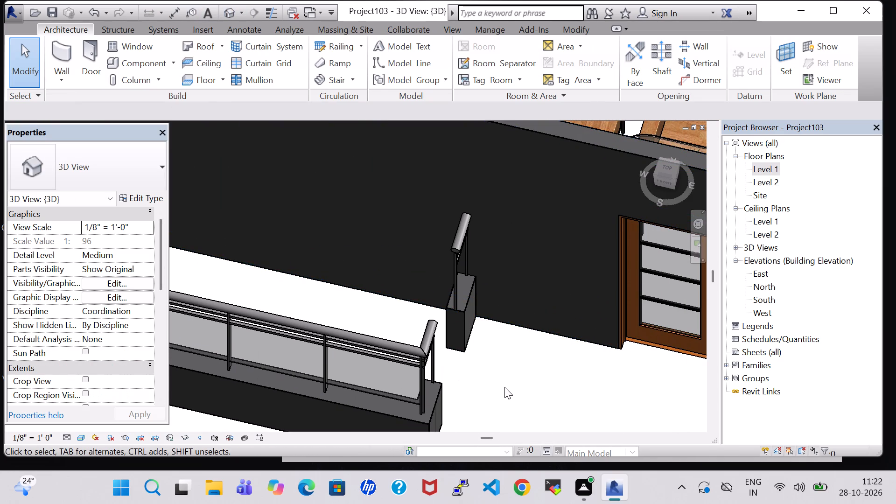
{"action": "middle_click_drag", "start_coordinate": [504, 385], "coordinate": [426, 272]}
{"action": "middle_click_drag", "start_coordinate": [372, 220], "coordinate": [386, 328]}
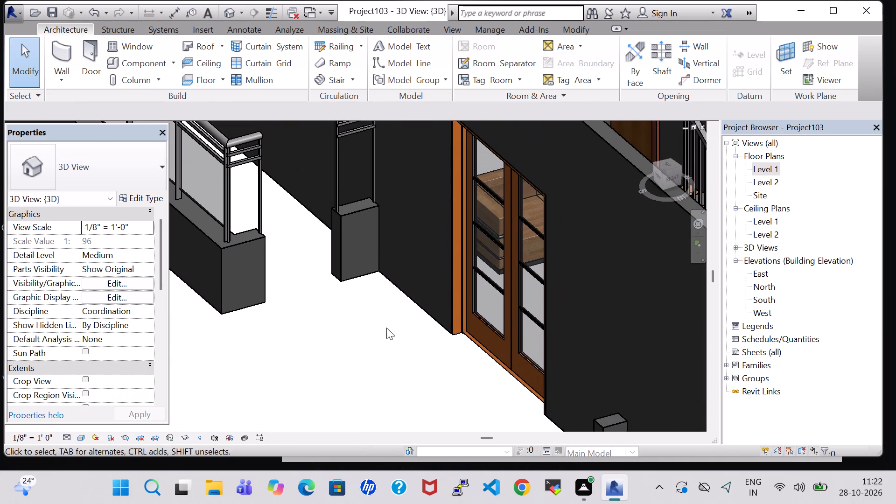
{"action": "middle_click_drag", "start_coordinate": [386, 328], "coordinate": [452, 360]}
In the Level 1 plan, set the length of the stair-side porch's detached wall stub to 1' 5".
{"action": "double_click", "coordinate": [771, 173]}
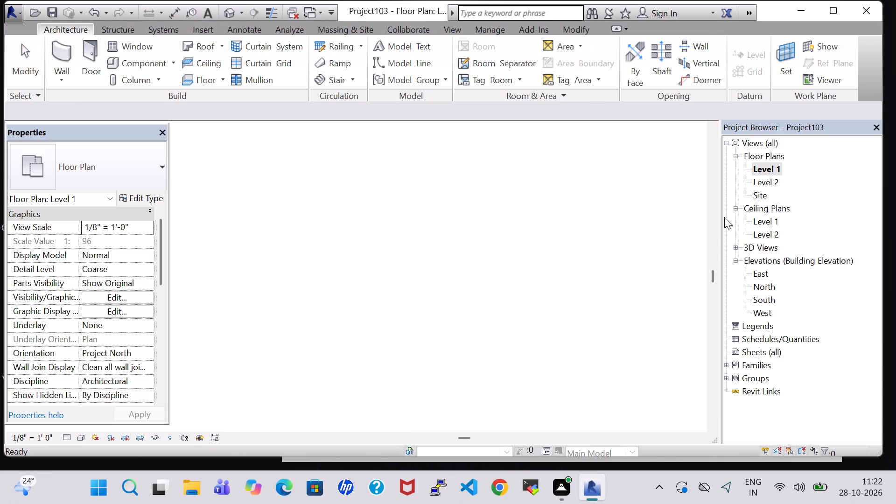
{"action": "scroll", "coordinate": [632, 292], "scroll_direction": "down", "scroll_amount": 4}
{"action": "middle_click_drag", "start_coordinate": [621, 282], "coordinate": [319, 297]}
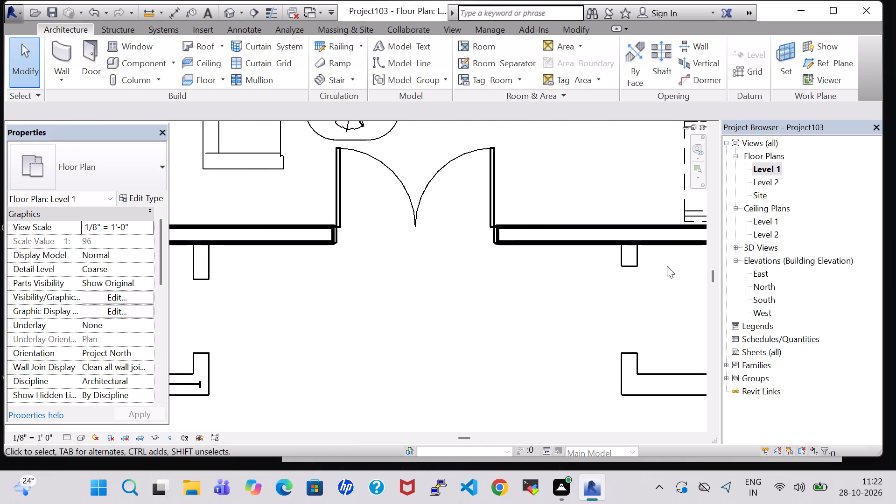
{"action": "left_click", "coordinate": [630, 268]}
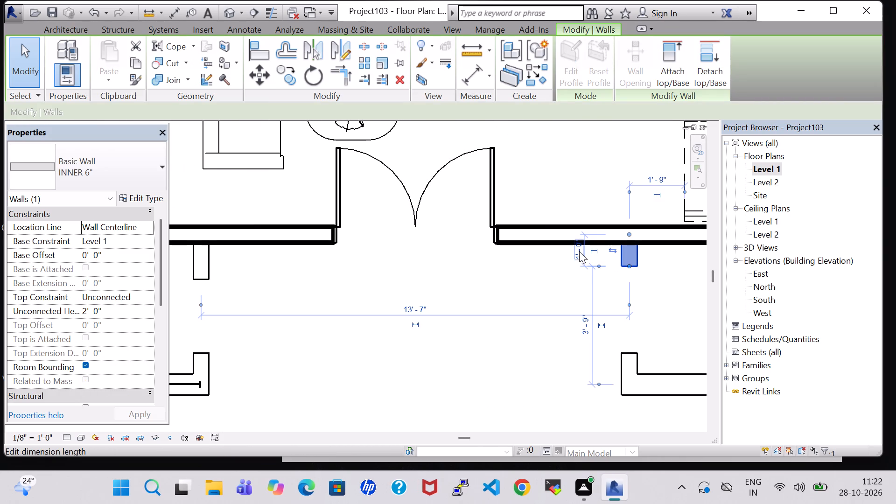
{"action": "left_click", "coordinate": [579, 251]}
{"action": "left_click", "coordinate": [571, 252]}
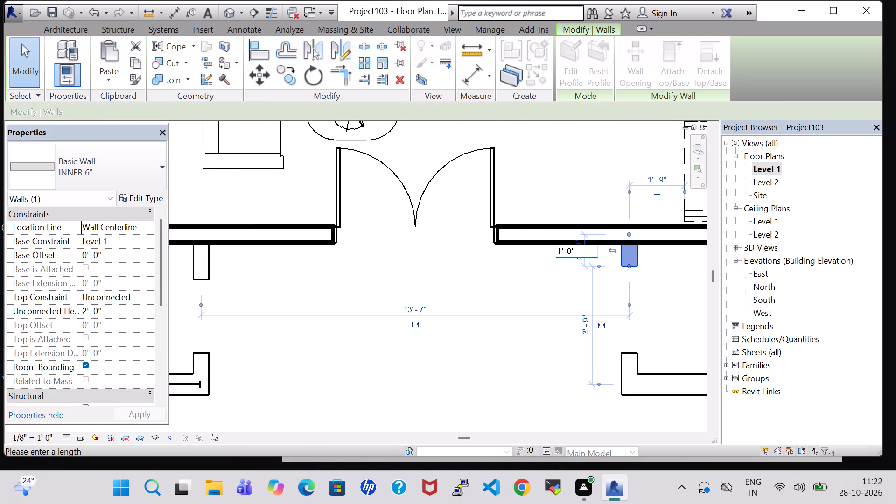
{"action": "key", "text": "BackSpace"}
{"action": "key", "text": "5"}
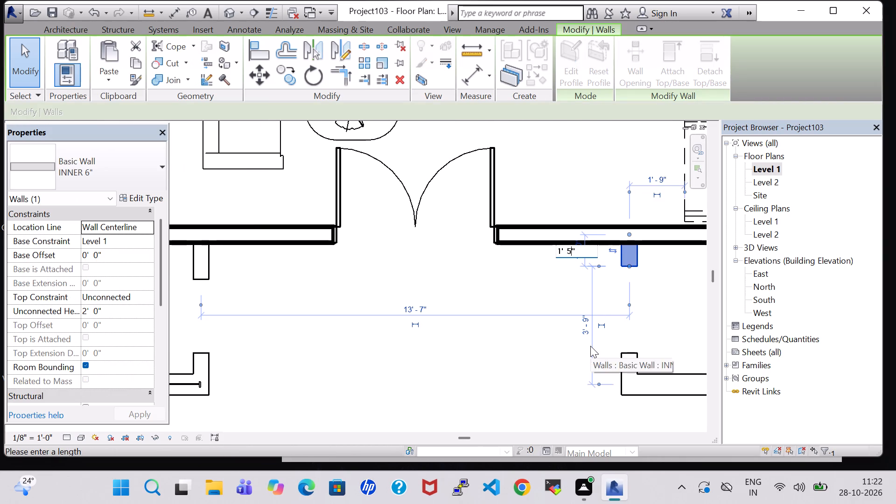
{"action": "key", "text": "Return"}
{"action": "left_click", "coordinate": [686, 285]}
Create a 1' 2" Glass Panel - Bottom Fill railing along the centre of the stair-side wall stub, with a 2' 0" base offset.
{"action": "scroll", "coordinate": [573, 286], "scroll_direction": "down", "scroll_amount": 2}
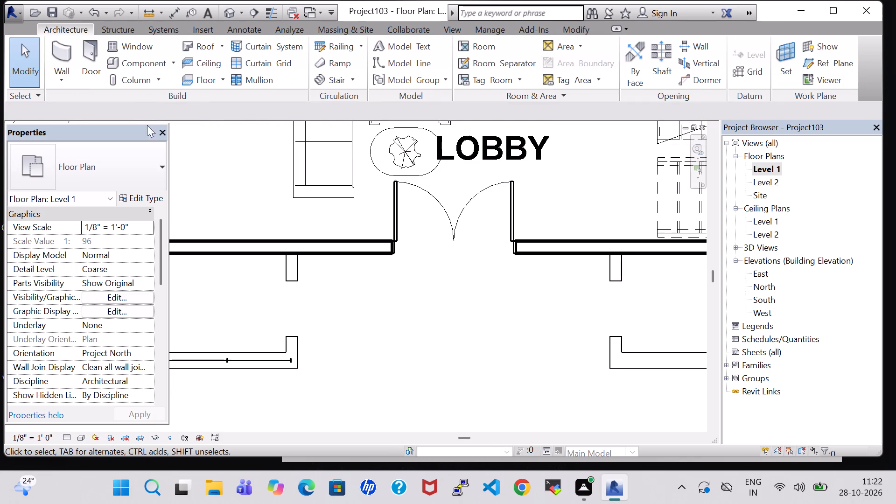
{"action": "left_click", "coordinate": [325, 48]}
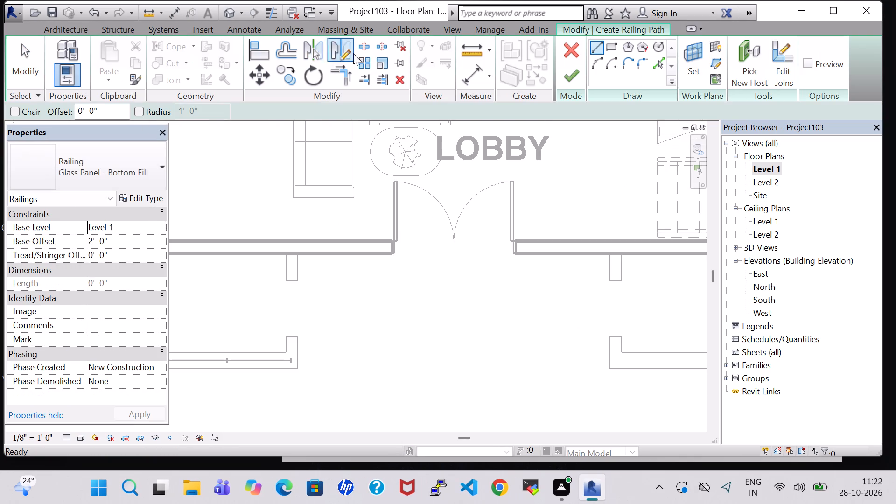
{"action": "scroll", "coordinate": [615, 252], "scroll_direction": "up", "scroll_amount": 5}
{"action": "left_click", "coordinate": [616, 256]}
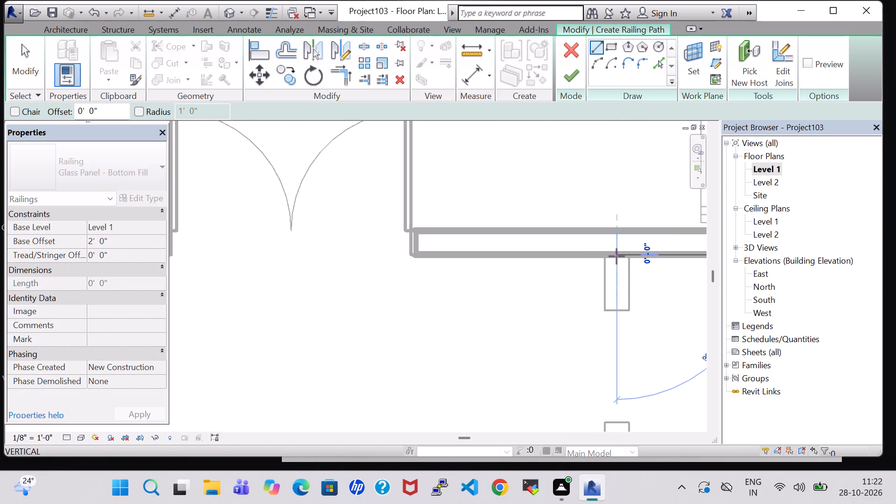
{"action": "left_click", "coordinate": [619, 308]}
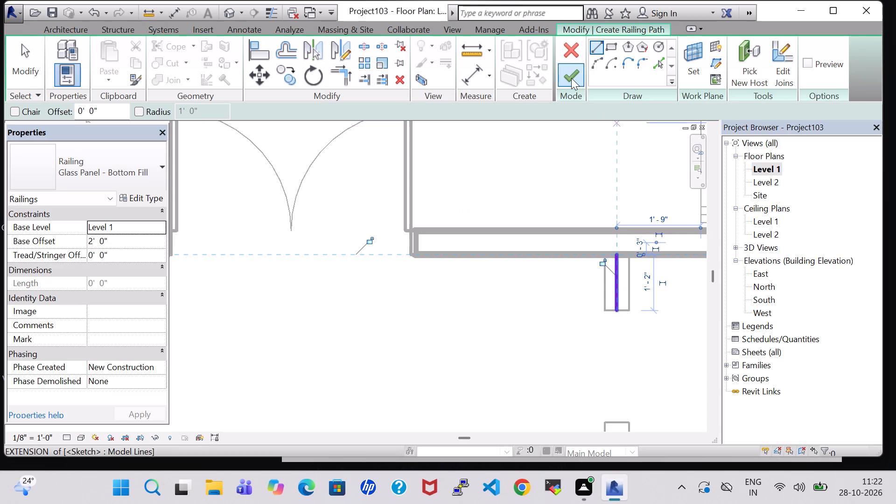
{"action": "left_click", "coordinate": [571, 78]}
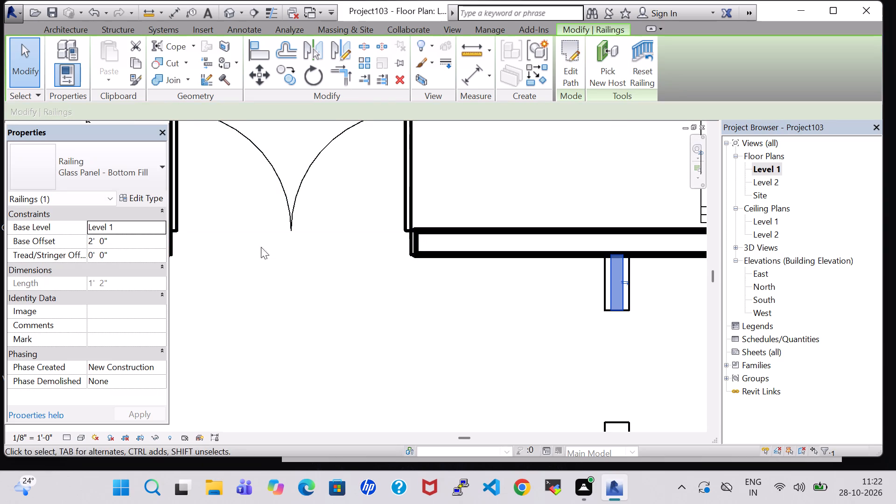
Examine the railings on the wall stubs flanking the lobby double door in the 3D view.
{"action": "left_click", "coordinate": [231, 5]}
{"action": "left_click", "coordinate": [231, 7]}
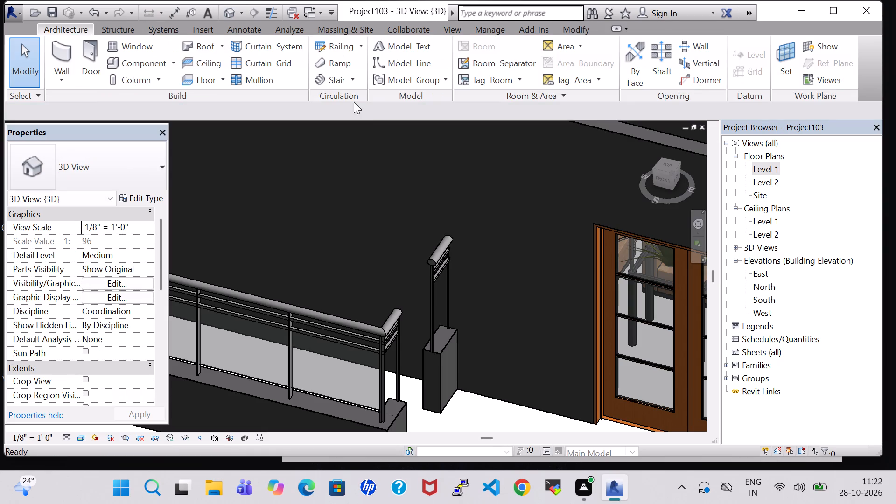
{"action": "middle_click_drag", "start_coordinate": [475, 262], "coordinate": [224, 181]}
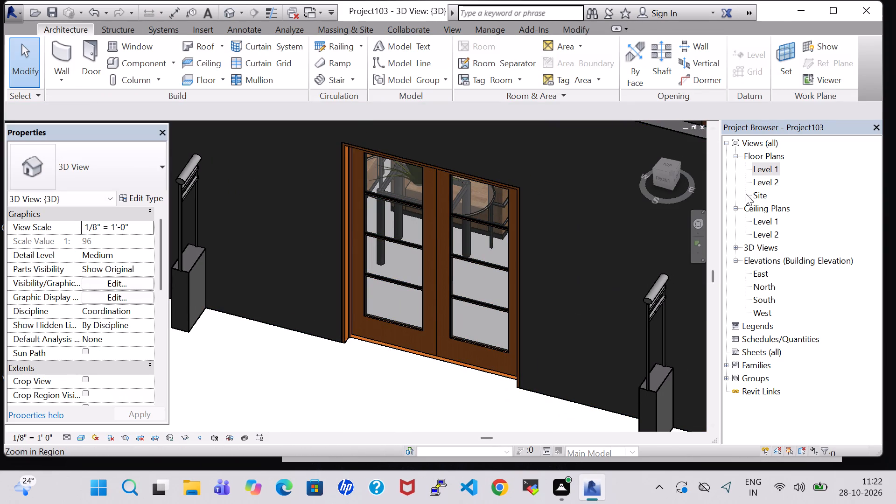
In the Level 1 plan, create a three-segment Glass Panel - Bottom Fill railing (4' 6", 9' 5", 1' 0") centred on the stair-side porch's low wall, base offset 2' 0".
{"action": "double_click", "coordinate": [762, 169]}
{"action": "scroll", "coordinate": [607, 314], "scroll_direction": "down", "scroll_amount": 5}
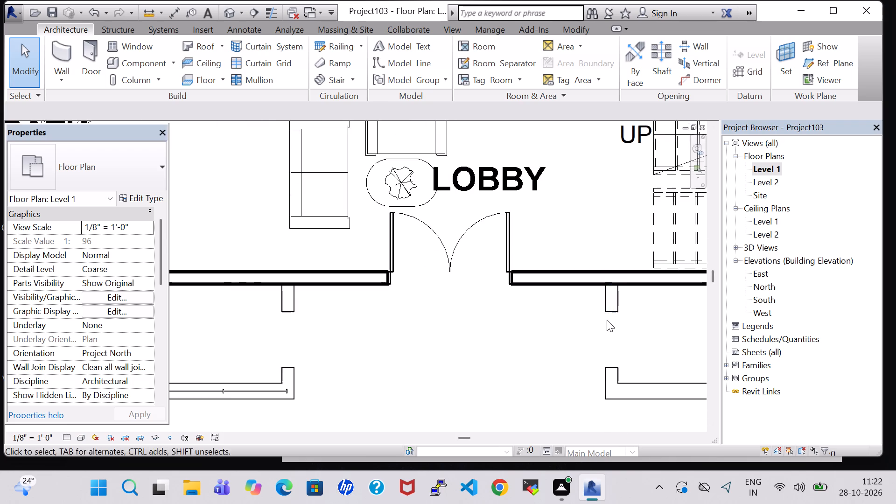
{"action": "middle_click_drag", "start_coordinate": [606, 321], "coordinate": [484, 188]}
{"action": "left_click", "coordinate": [339, 40]}
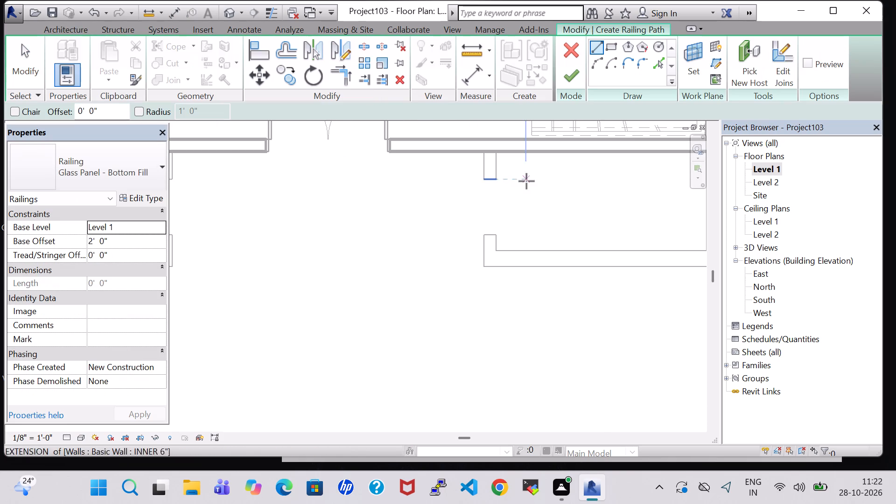
{"action": "middle_click_drag", "start_coordinate": [590, 205], "coordinate": [379, 257]}
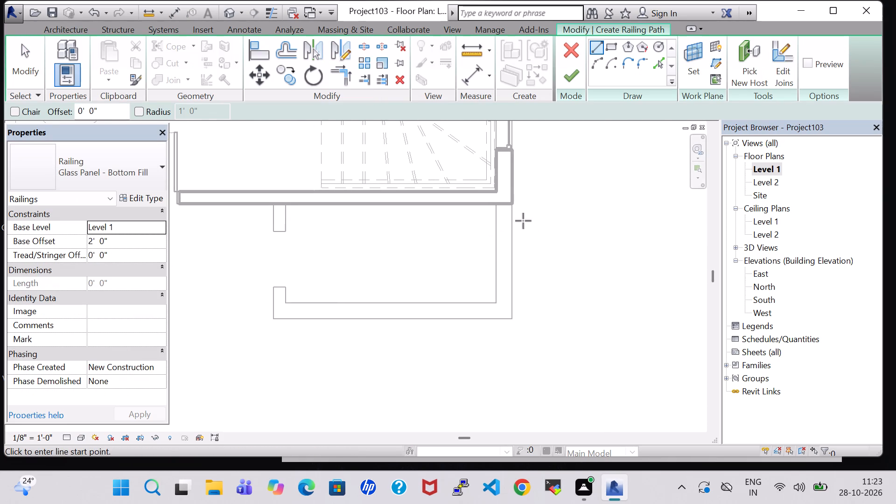
{"action": "left_click", "coordinate": [502, 204]}
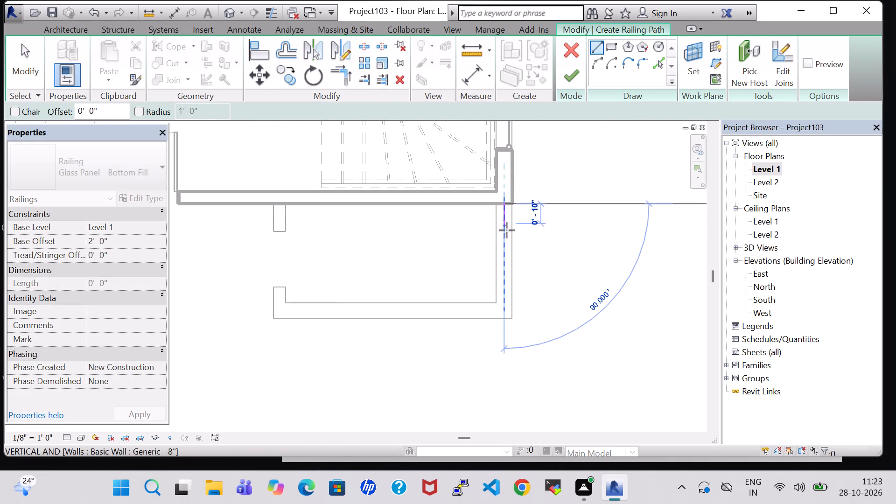
{"action": "left_click", "coordinate": [505, 308]}
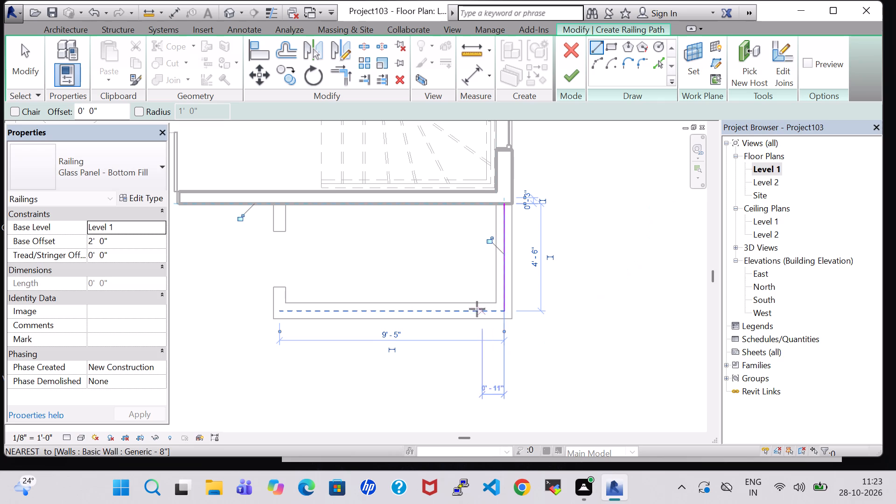
{"action": "left_click", "coordinate": [502, 312]}
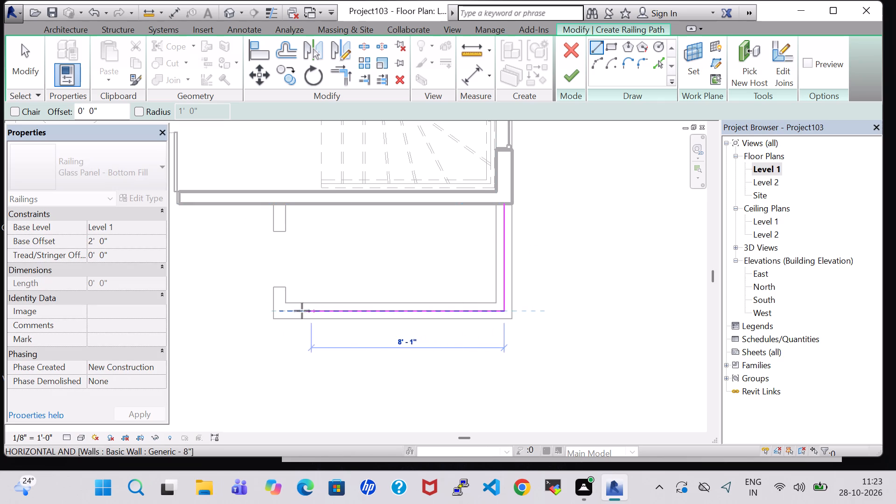
{"action": "left_click", "coordinate": [280, 310]}
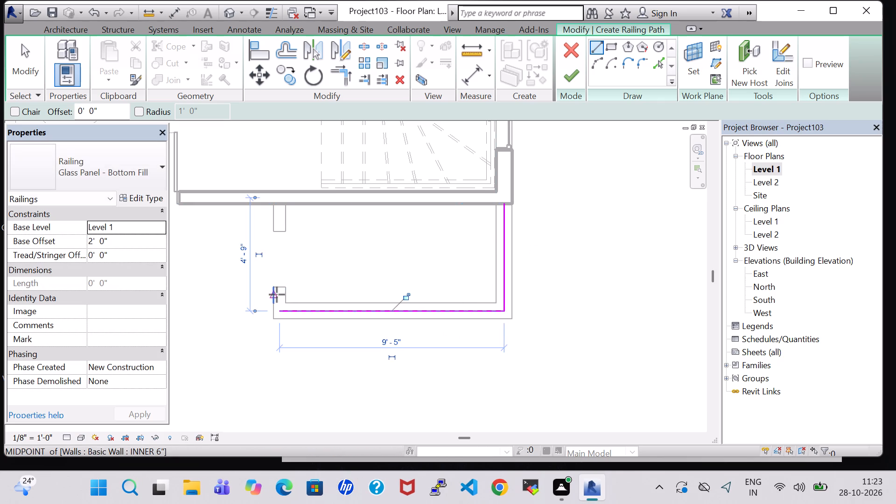
{"action": "left_click", "coordinate": [280, 312]}
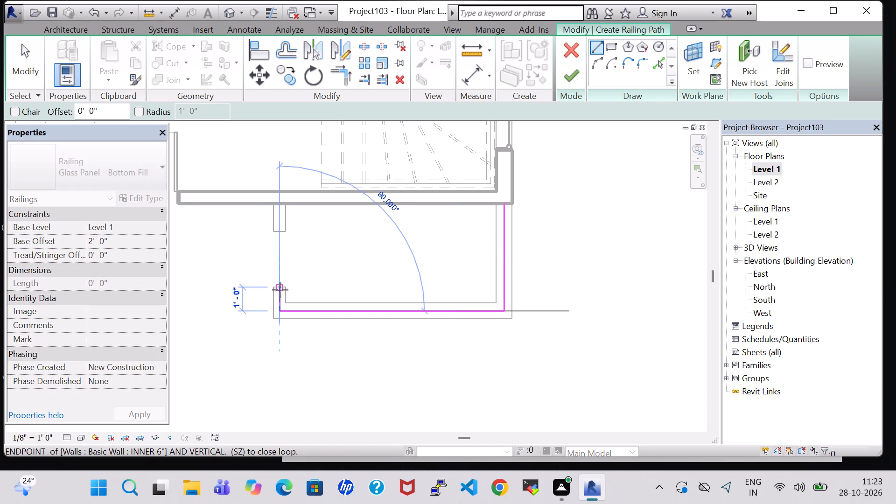
{"action": "left_click", "coordinate": [280, 287]}
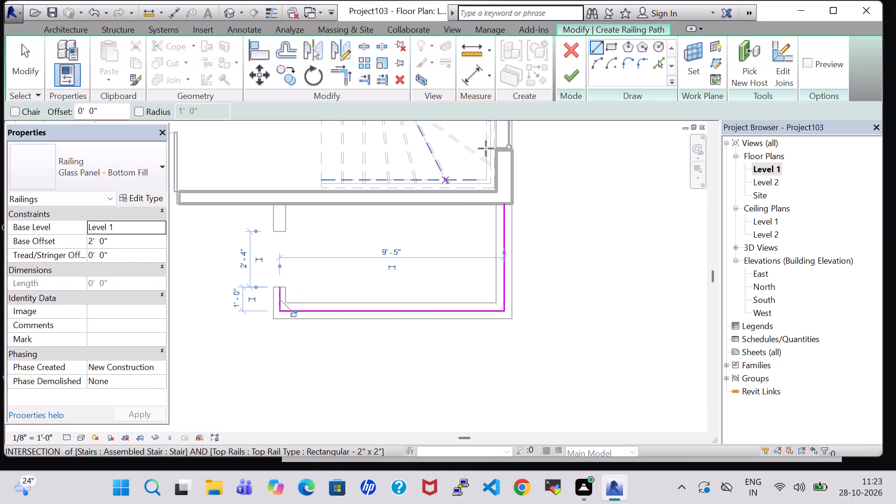
{"action": "left_click", "coordinate": [572, 77]}
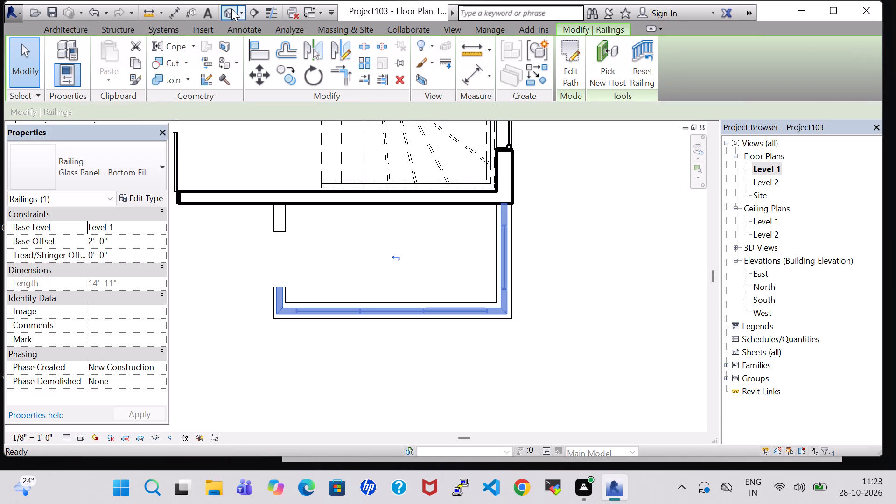
Examine the glass-panel railings on both porches from several angles in the 3D view.
{"action": "left_click", "coordinate": [231, 9]}
{"action": "scroll", "coordinate": [432, 230], "scroll_direction": "down", "scroll_amount": 6}
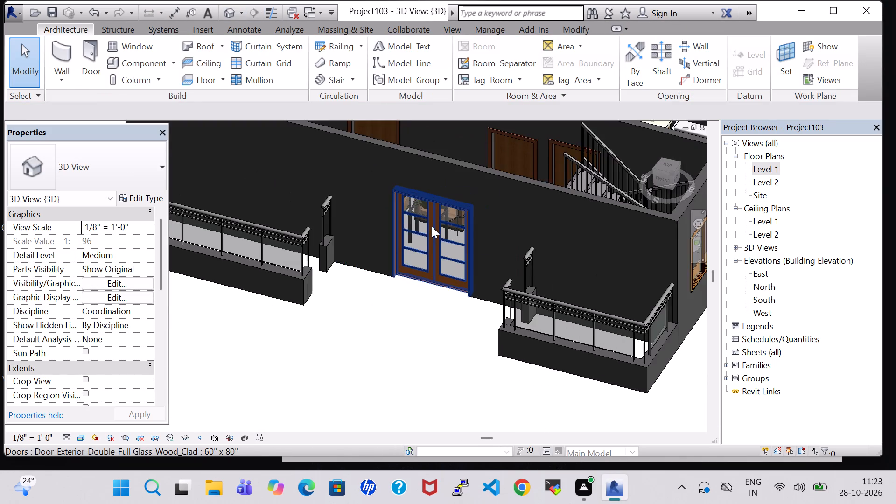
{"action": "scroll", "coordinate": [432, 226], "scroll_direction": "down", "scroll_amount": 1}
{"action": "middle_click_drag", "start_coordinate": [368, 276], "coordinate": [482, 322], "text": "shift"}
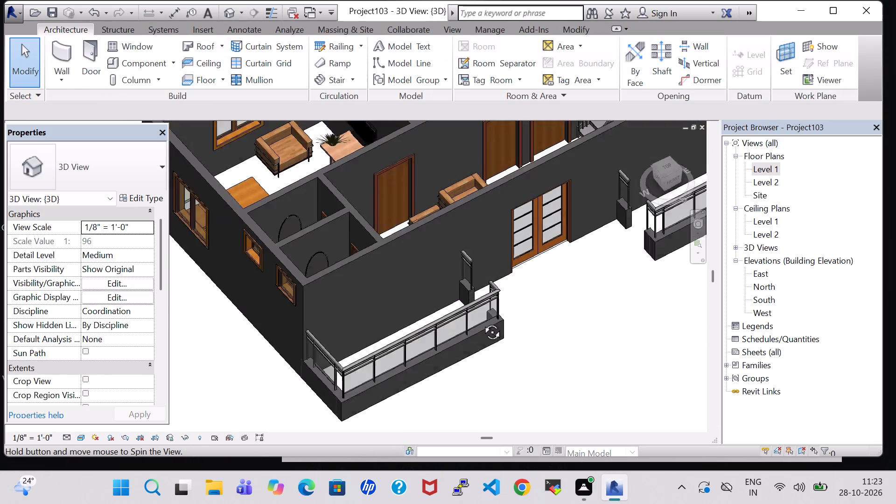
{"action": "middle_click_drag", "start_coordinate": [482, 322], "coordinate": [301, 290], "text": "shift"}
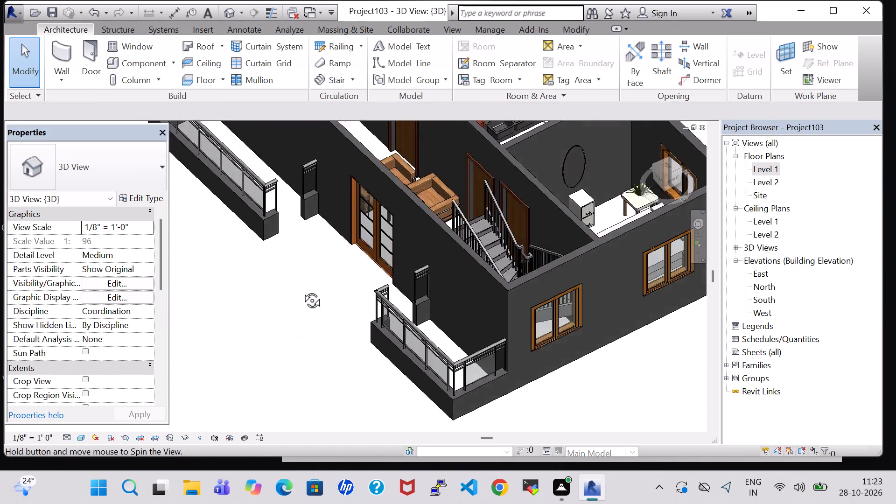
{"action": "middle_click_drag", "start_coordinate": [301, 290], "coordinate": [426, 301], "text": "shift"}
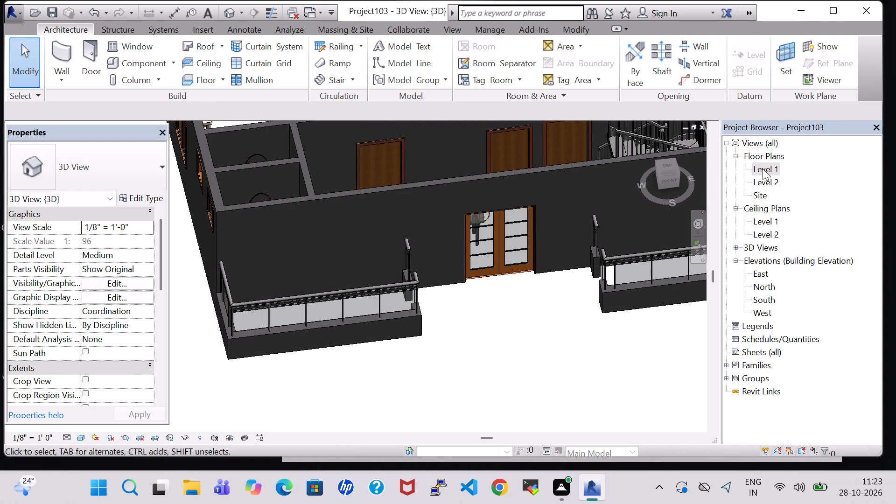
In the Level 1 plan, create a Generic - 12" floor along the house's outer walls, about 37' 1" by 20' 3", leaving out the porches.
{"action": "double_click", "coordinate": [763, 168]}
{"action": "scroll", "coordinate": [525, 250], "scroll_direction": "down", "scroll_amount": 10}
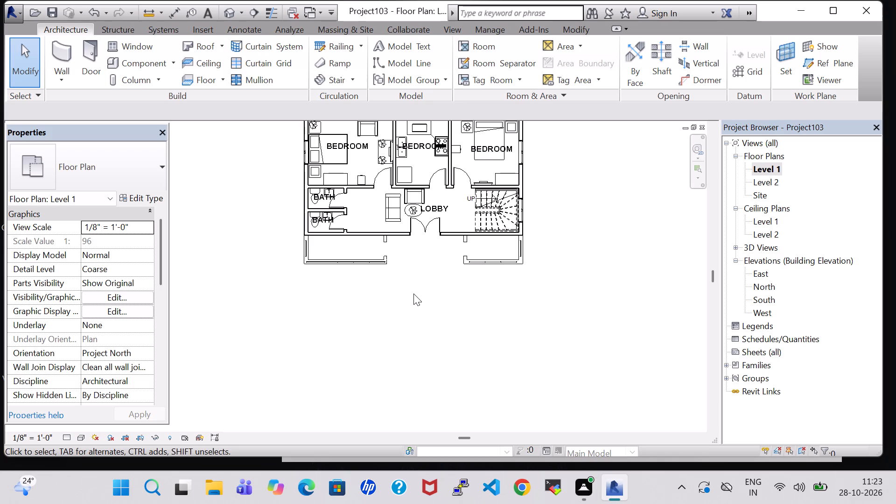
{"action": "scroll", "coordinate": [413, 294], "scroll_direction": "up", "scroll_amount": 5}
{"action": "middle_click_drag", "start_coordinate": [408, 282], "coordinate": [422, 311]}
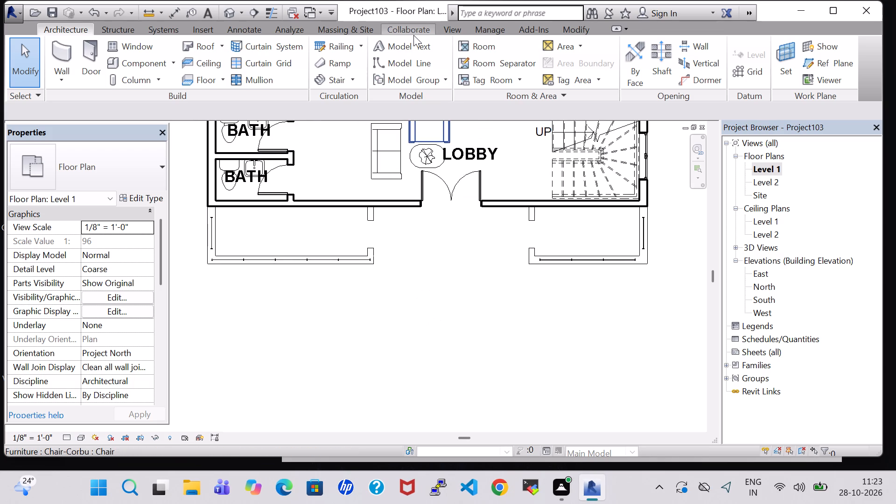
{"action": "left_click", "coordinate": [128, 30]}
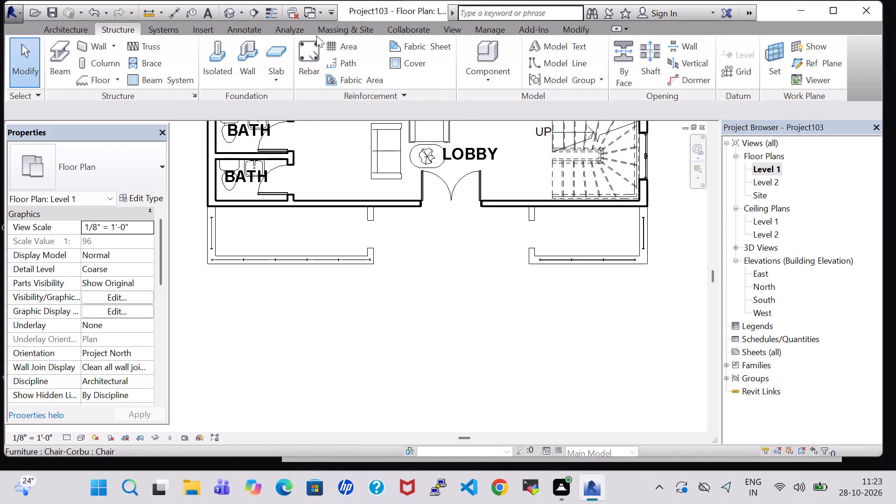
{"action": "scroll", "coordinate": [490, 136], "scroll_direction": "down", "scroll_amount": 6}
{"action": "middle_click_drag", "start_coordinate": [640, 158], "coordinate": [638, 309]}
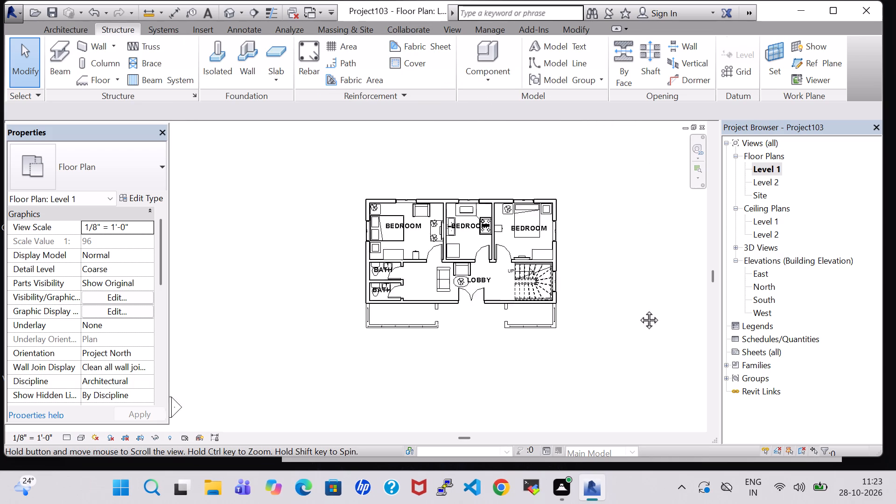
{"action": "middle_click_drag", "start_coordinate": [638, 309], "coordinate": [636, 372]}
{"action": "scroll", "coordinate": [624, 272], "scroll_direction": "down", "scroll_amount": 1}
{"action": "middle_click_drag", "start_coordinate": [624, 272], "coordinate": [618, 224]}
{"action": "scroll", "coordinate": [618, 222], "scroll_direction": "up", "scroll_amount": 2}
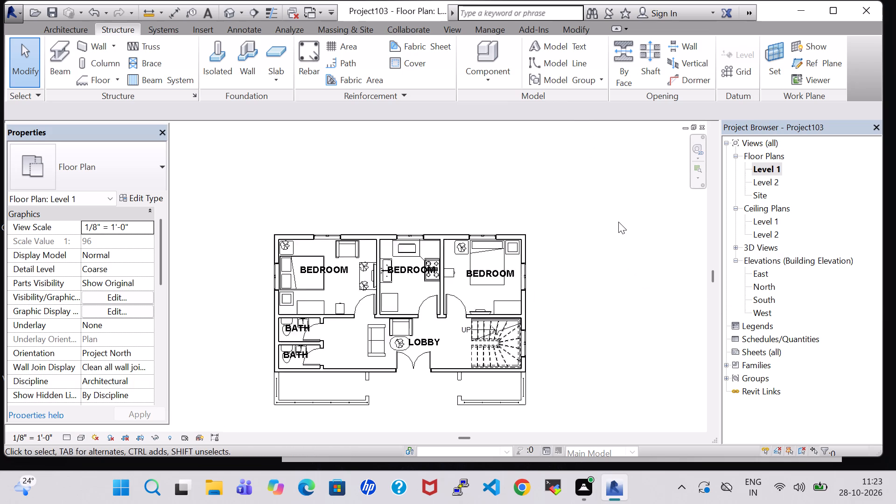
{"action": "scroll", "coordinate": [618, 222], "scroll_direction": "up", "scroll_amount": 4}
{"action": "middle_click_drag", "start_coordinate": [581, 240], "coordinate": [650, 157]}
{"action": "scroll", "coordinate": [581, 240], "scroll_direction": "up", "scroll_amount": 1}
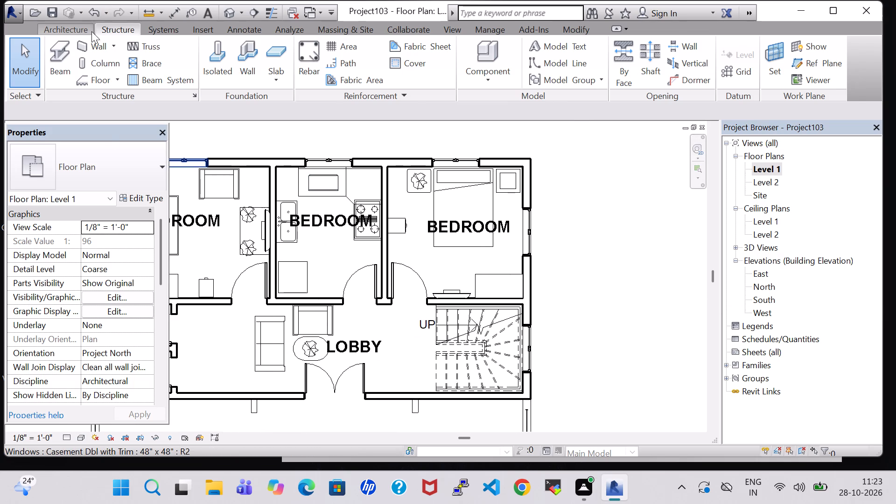
{"action": "left_click", "coordinate": [75, 29]}
{"action": "left_click", "coordinate": [197, 75]}
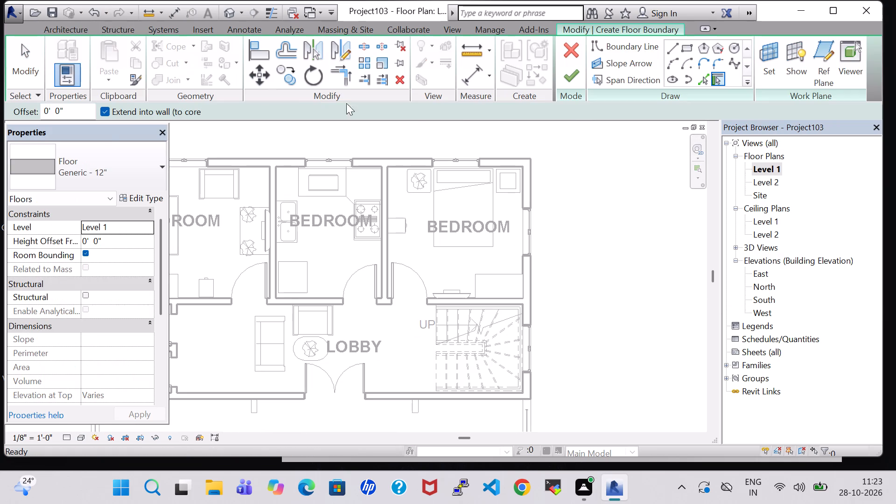
{"action": "left_click", "coordinate": [669, 51]}
{"action": "middle_click_drag", "start_coordinate": [611, 161], "coordinate": [705, 161]}
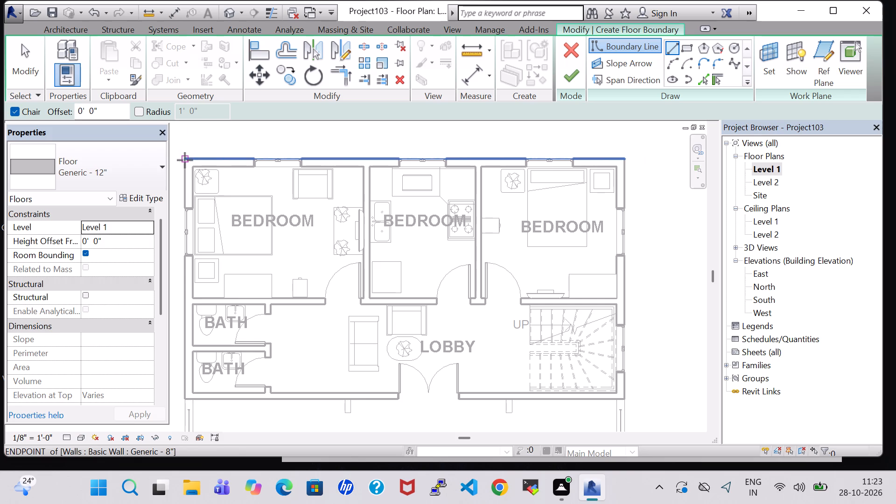
{"action": "left_click", "coordinate": [185, 160]}
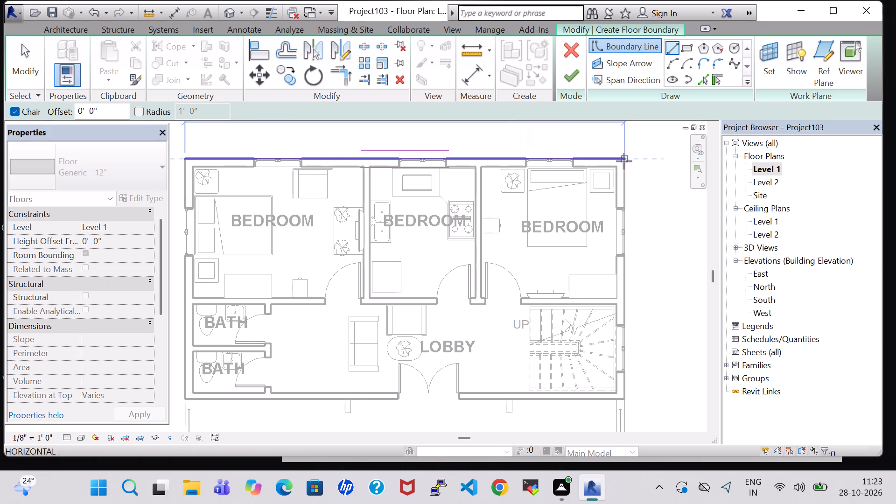
{"action": "left_click", "coordinate": [624, 159]}
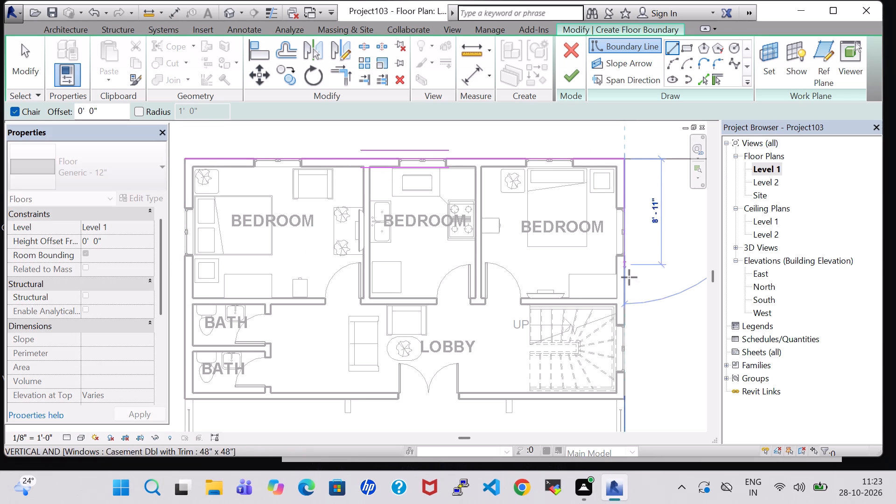
{"action": "left_click", "coordinate": [624, 399]}
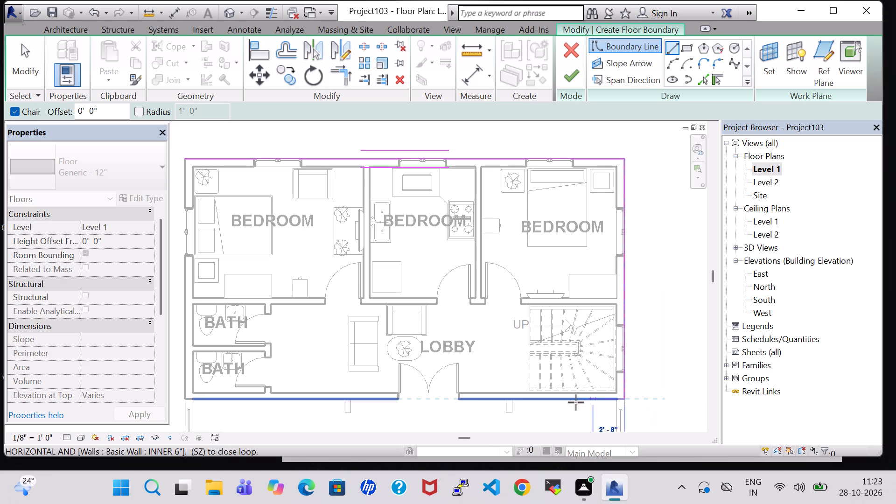
{"action": "left_click", "coordinate": [185, 399]}
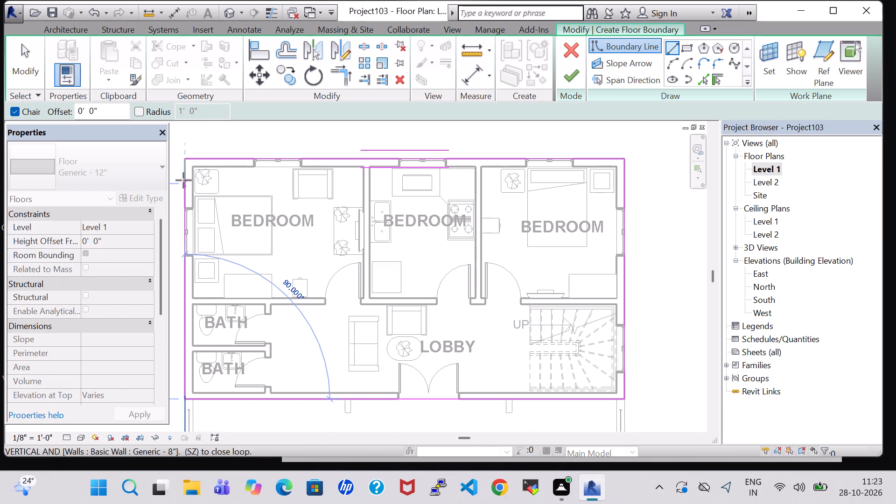
{"action": "left_click", "coordinate": [184, 162]}
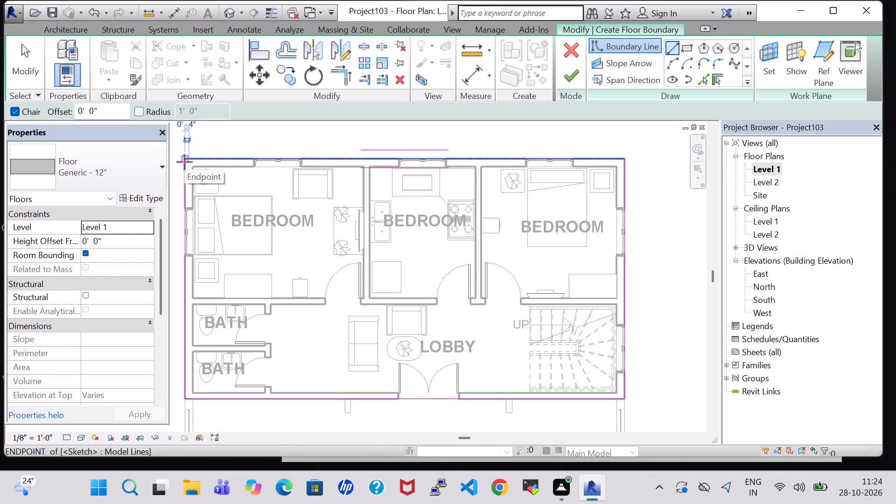
{"action": "left_click", "coordinate": [568, 79]}
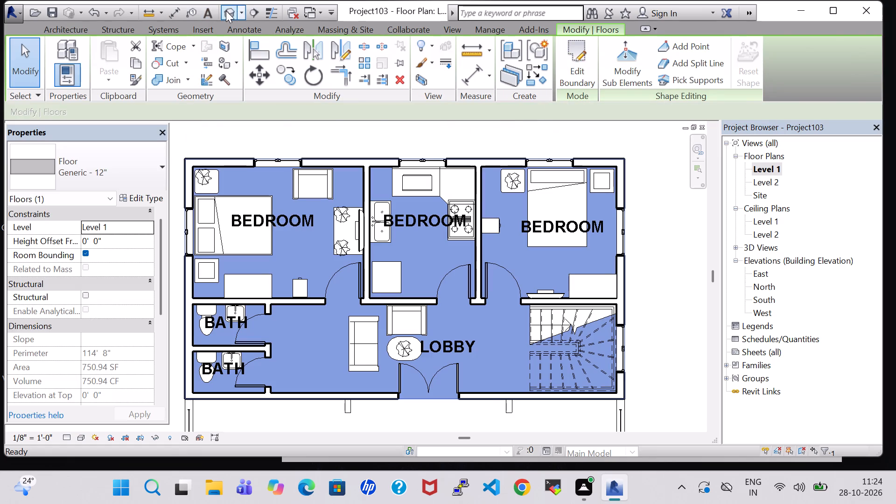
Examine the house floor slab against the lobby entrance and both porches in the 3D view.
{"action": "left_click", "coordinate": [226, 11]}
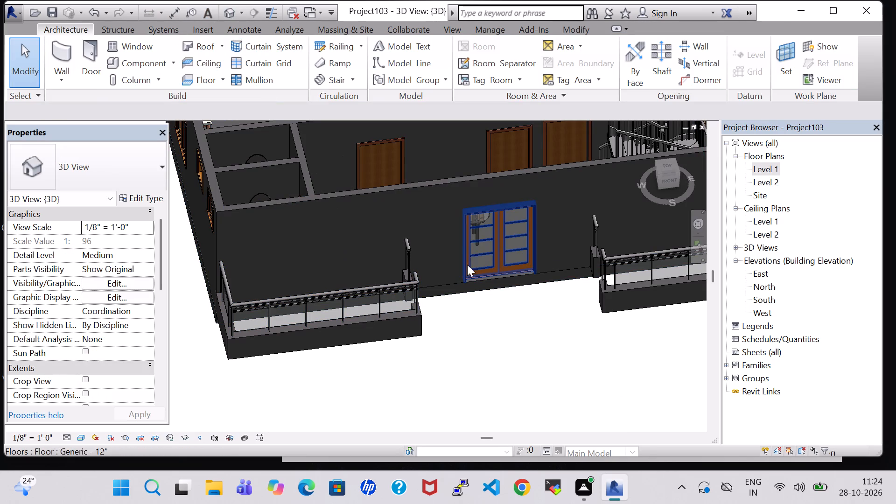
{"action": "middle_click_drag", "start_coordinate": [452, 143], "coordinate": [452, 174]}
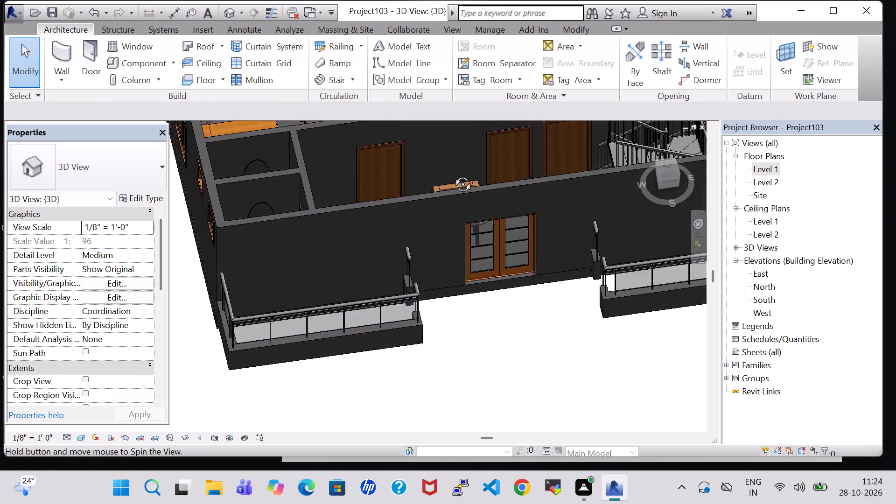
{"action": "middle_click_drag", "start_coordinate": [452, 174], "coordinate": [416, 295]}
{"action": "middle_click_drag", "start_coordinate": [485, 233], "coordinate": [488, 199]}
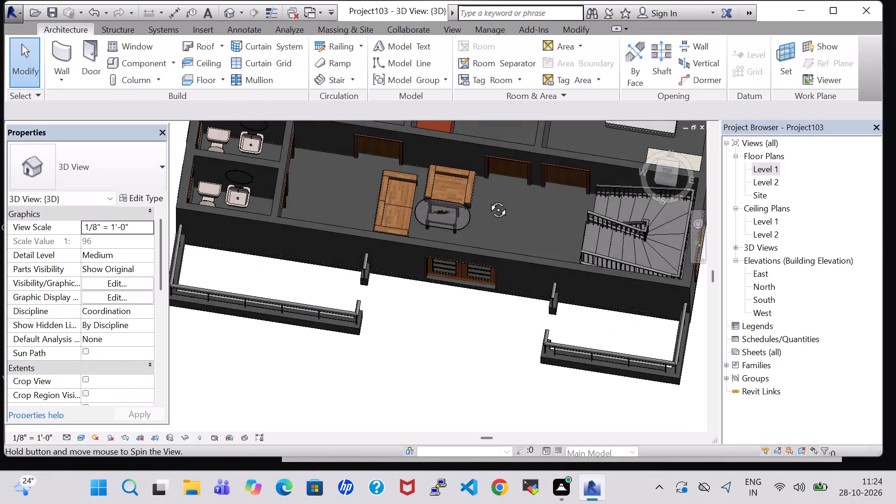
{"action": "middle_click_drag", "start_coordinate": [488, 199], "coordinate": [488, 123]}
{"action": "middle_click_drag", "start_coordinate": [491, 334], "coordinate": [499, 280]}
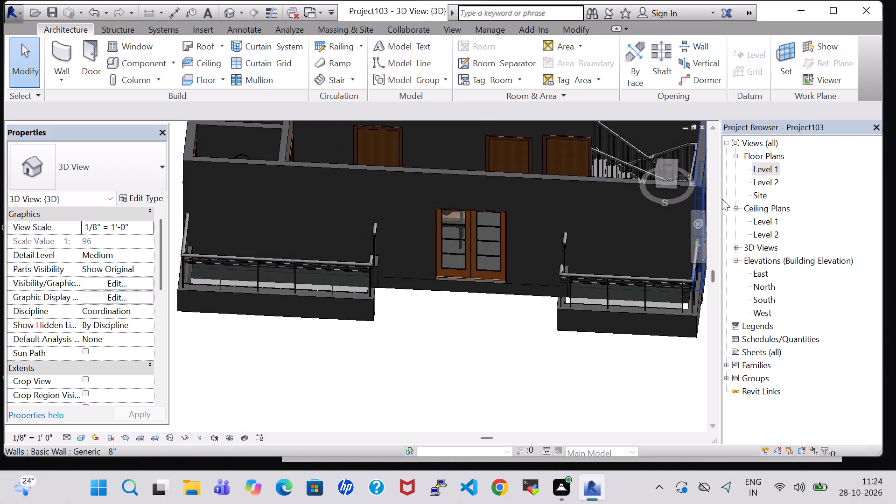
In the Level 1 plan, create a toposurface at elevation 0' 0" spanning both porches and the entrance strip, using the strip's four outer corner points.
{"action": "triple_click", "coordinate": [764, 171]}
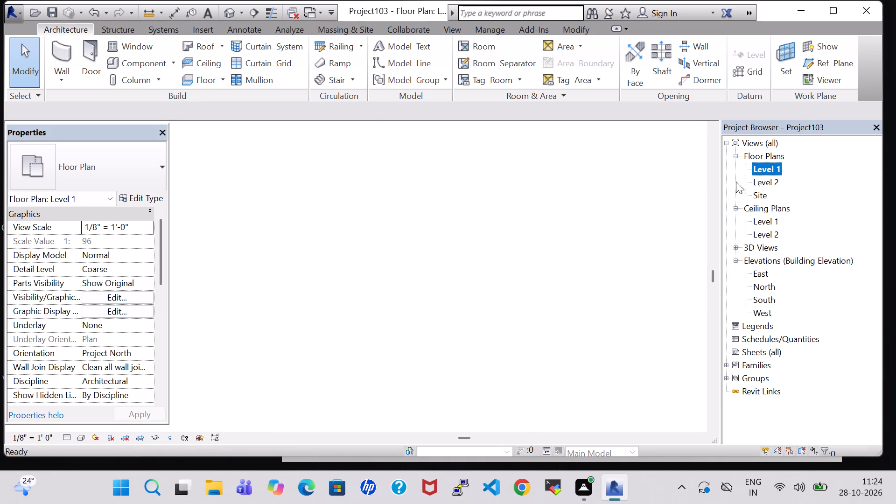
{"action": "scroll", "coordinate": [550, 289], "scroll_direction": "down", "scroll_amount": 5}
{"action": "middle_click_drag", "start_coordinate": [620, 308], "coordinate": [613, 251]}
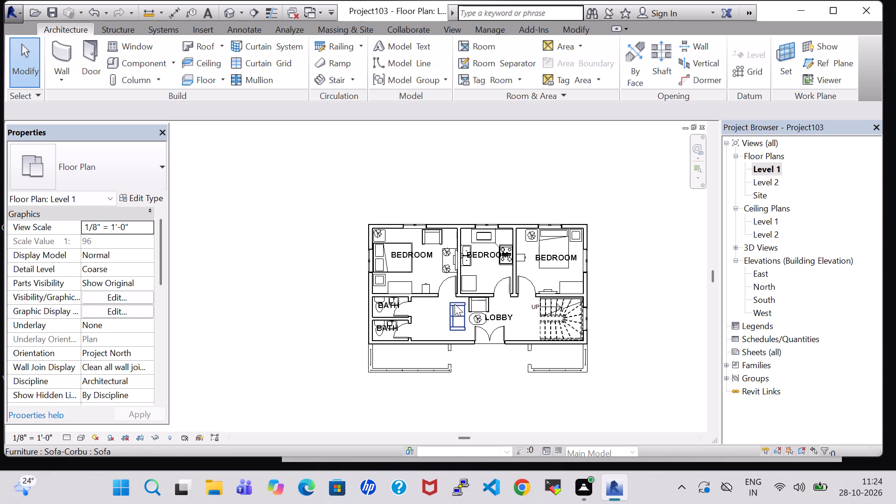
{"action": "scroll", "coordinate": [455, 304], "scroll_direction": "up", "scroll_amount": 3}
{"action": "middle_click_drag", "start_coordinate": [455, 304], "coordinate": [391, 280]}
{"action": "scroll", "coordinate": [455, 304], "scroll_direction": "up", "scroll_amount": 1}
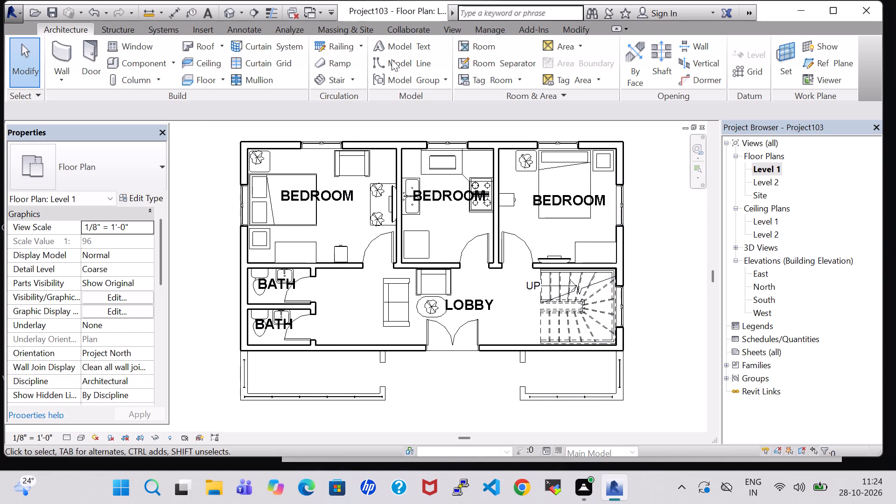
{"action": "left_click", "coordinate": [106, 27]}
{"action": "left_click", "coordinate": [66, 23]}
{"action": "left_click", "coordinate": [66, 30]}
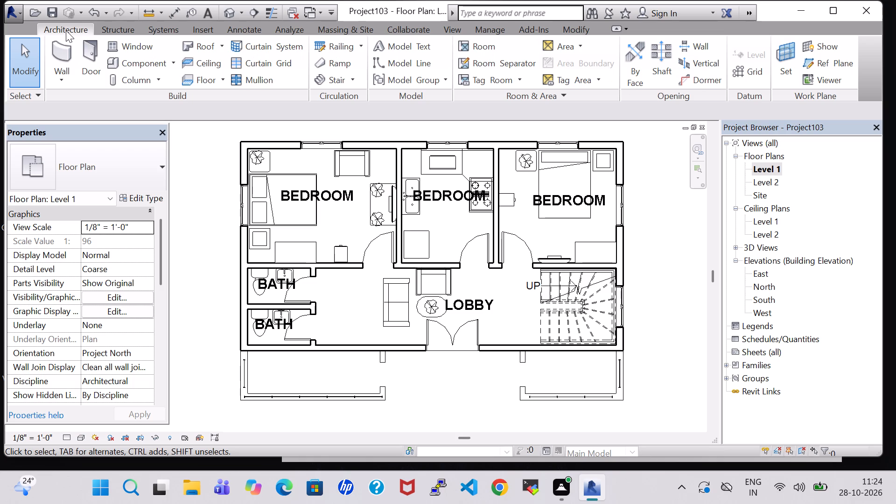
{"action": "left_click", "coordinate": [334, 31]}
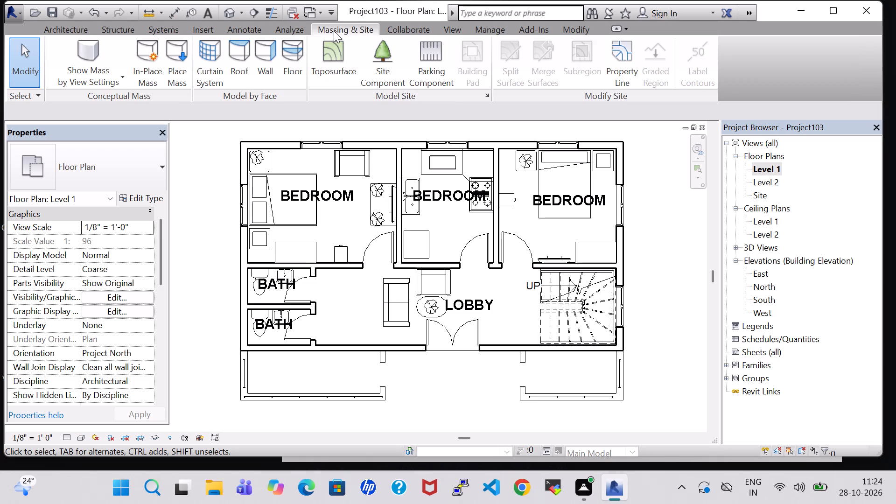
{"action": "left_click", "coordinate": [325, 63]}
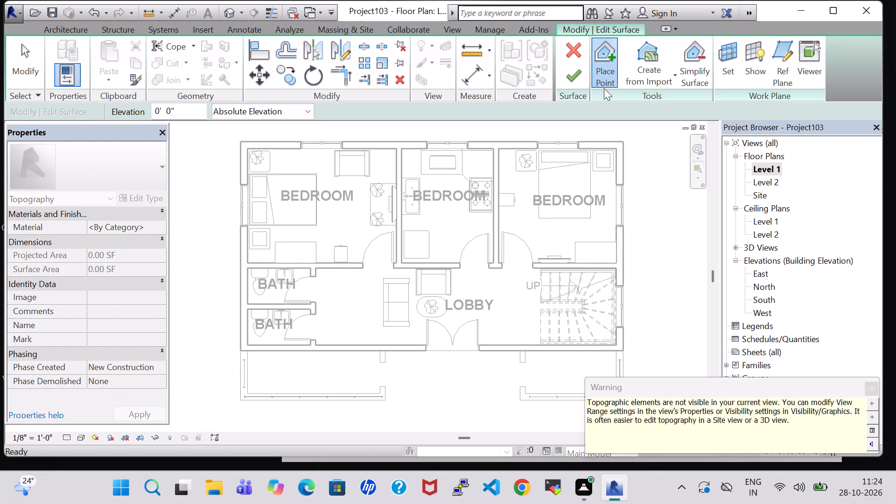
{"action": "left_click", "coordinate": [604, 62]}
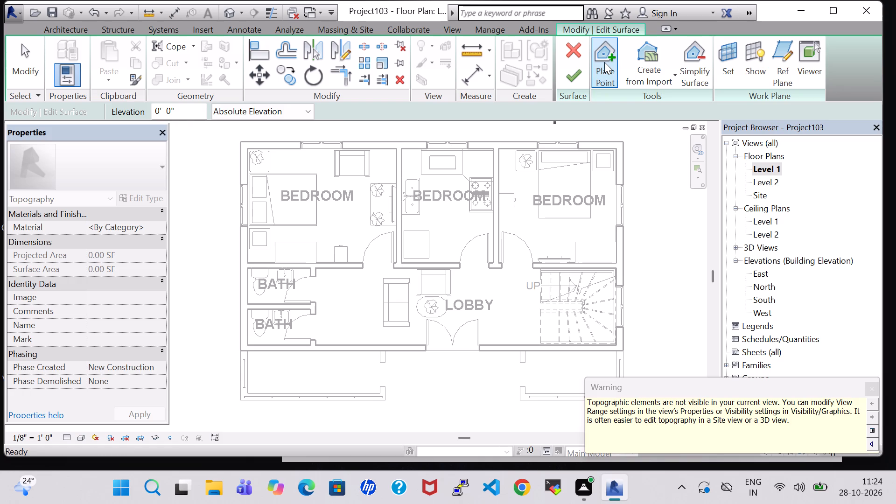
{"action": "scroll", "coordinate": [251, 362], "scroll_direction": "up", "scroll_amount": 7}
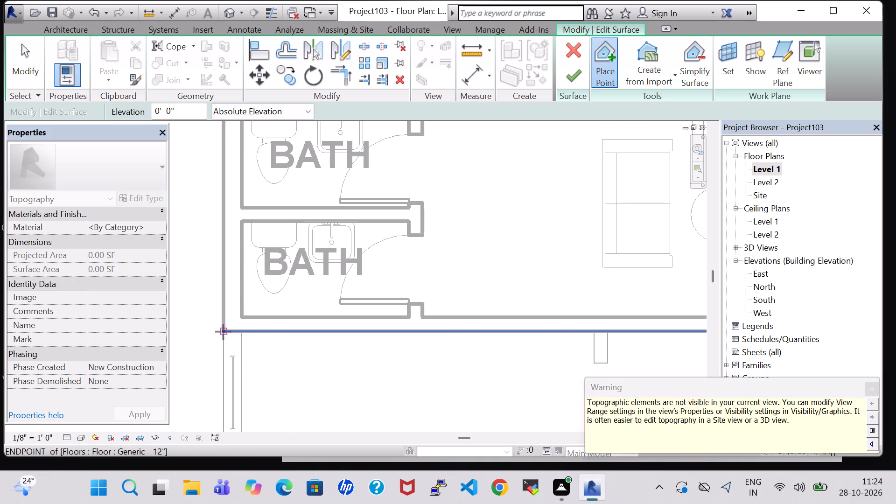
{"action": "left_click", "coordinate": [222, 332]}
{"action": "middle_click_drag", "start_coordinate": [270, 367], "coordinate": [270, 256]}
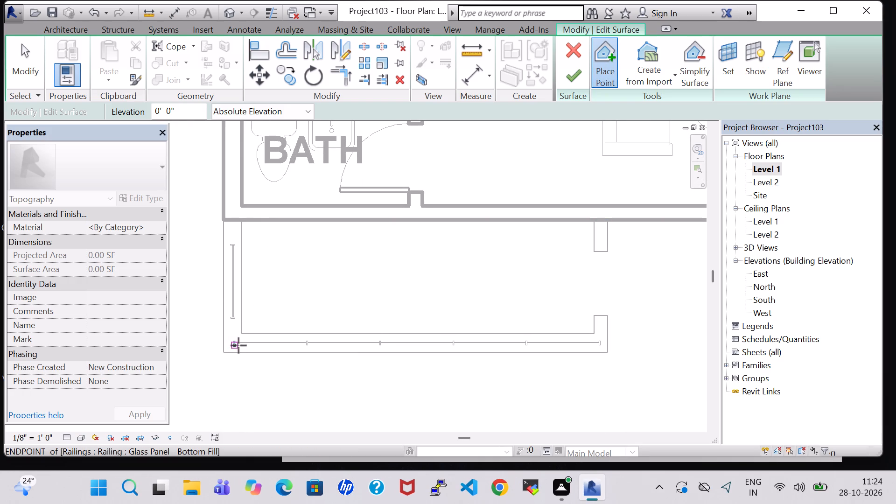
{"action": "left_click", "coordinate": [224, 353]}
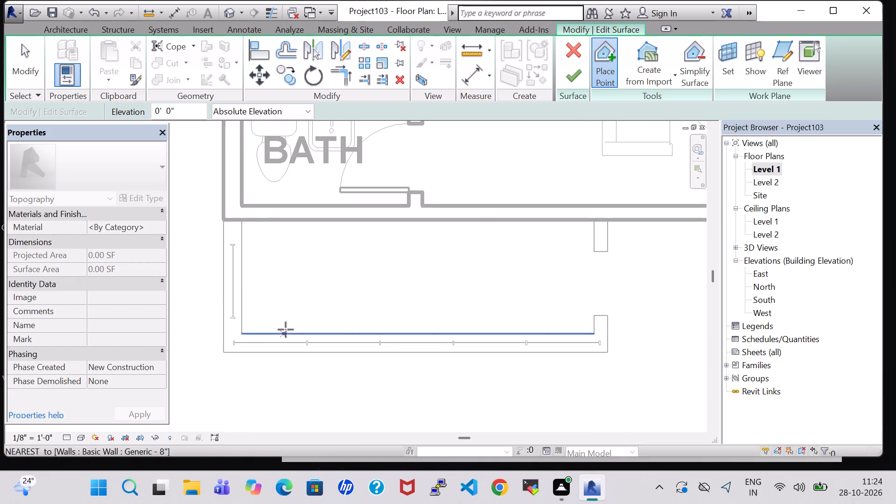
{"action": "middle_click_drag", "start_coordinate": [470, 294], "coordinate": [117, 298]}
{"action": "middle_click_drag", "start_coordinate": [484, 306], "coordinate": [387, 306]}
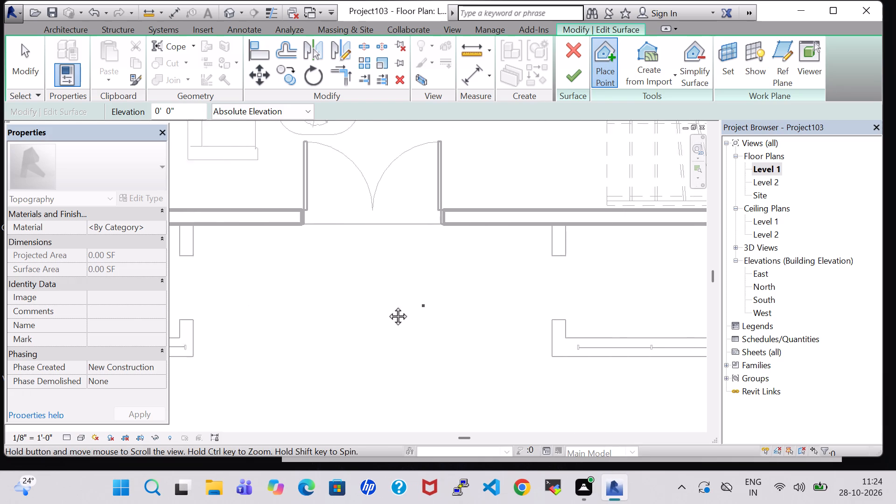
{"action": "middle_click_drag", "start_coordinate": [387, 306], "coordinate": [32, 310]}
{"action": "left_click", "coordinate": [432, 228]}
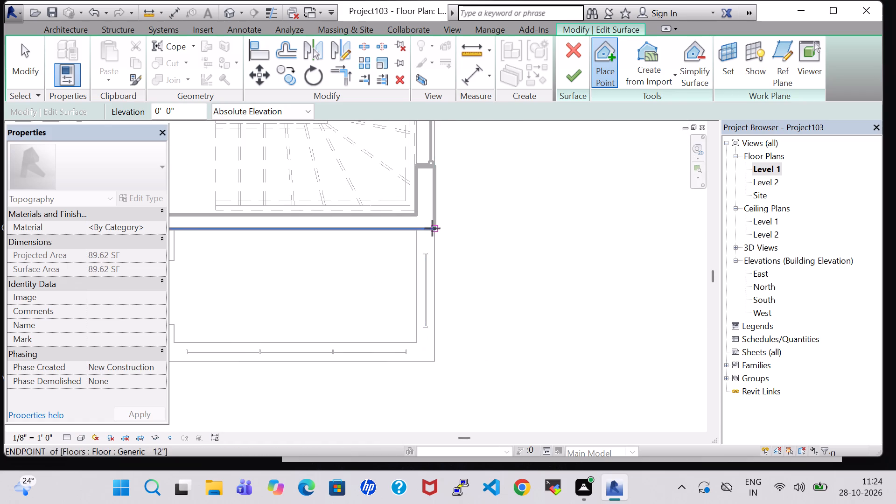
{"action": "left_click", "coordinate": [435, 359]}
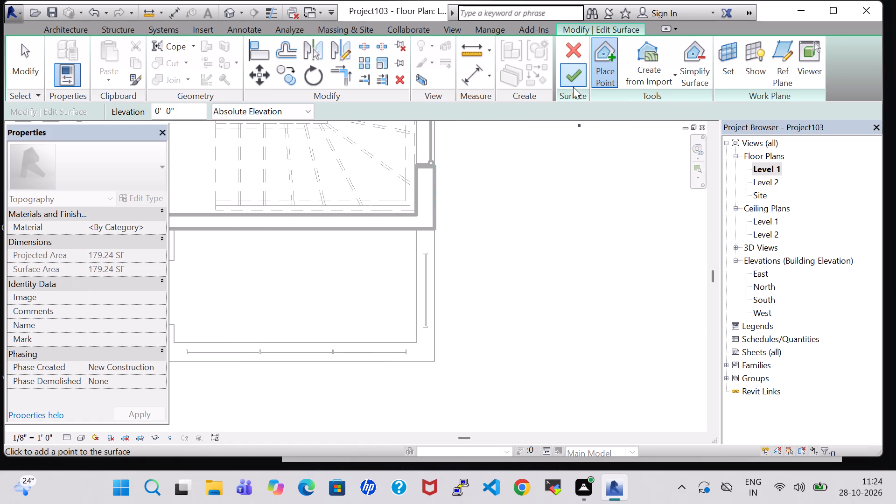
{"action": "left_click", "coordinate": [572, 79]}
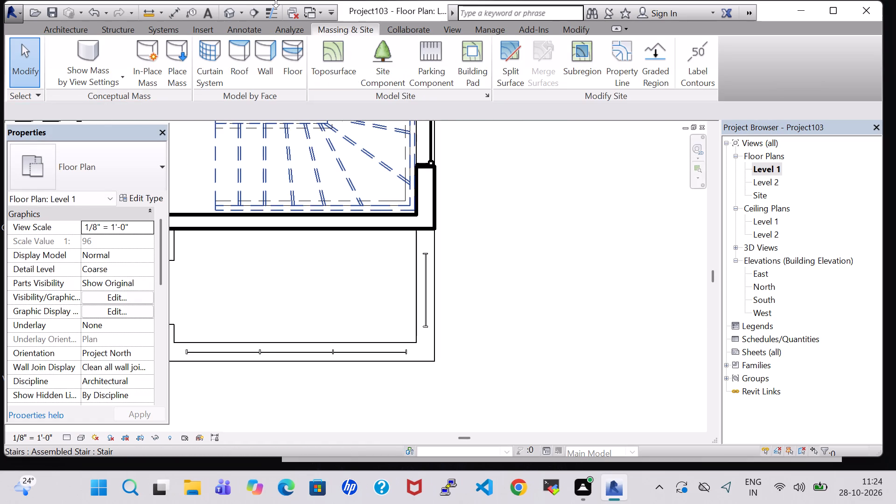
In the 3D view, assign the Plant material to the toposurface in front of the house.
{"action": "left_click", "coordinate": [226, 16]}
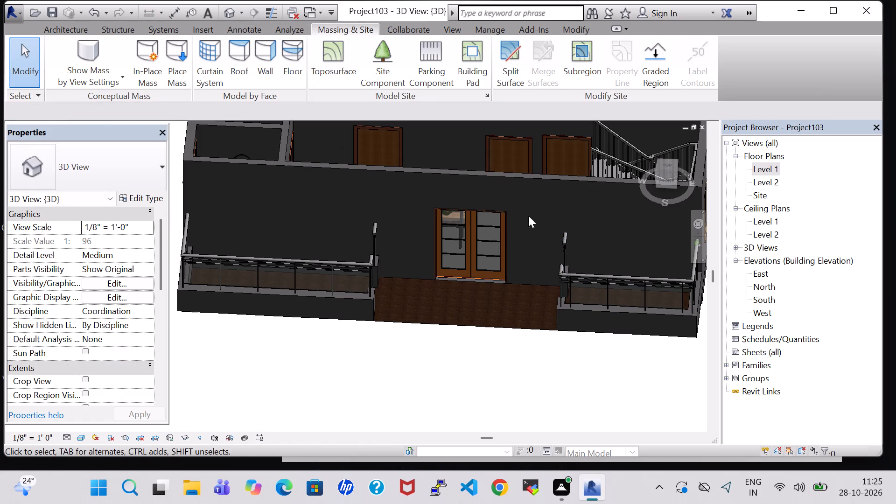
{"action": "middle_click_drag", "start_coordinate": [516, 200], "coordinate": [523, 240], "text": "shift"}
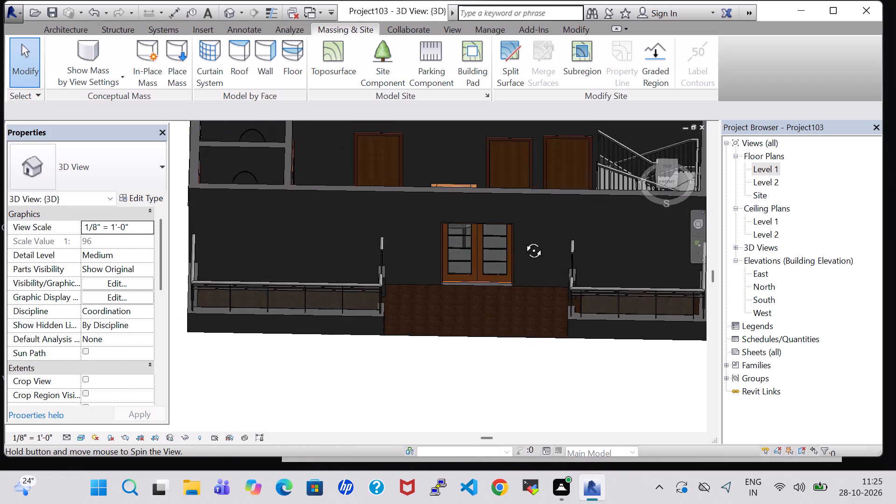
{"action": "middle_click_drag", "start_coordinate": [523, 240], "coordinate": [526, 295], "text": "shift"}
{"action": "middle_click_drag", "start_coordinate": [516, 316], "coordinate": [502, 361], "text": "shift"}
{"action": "left_click", "coordinate": [497, 359]}
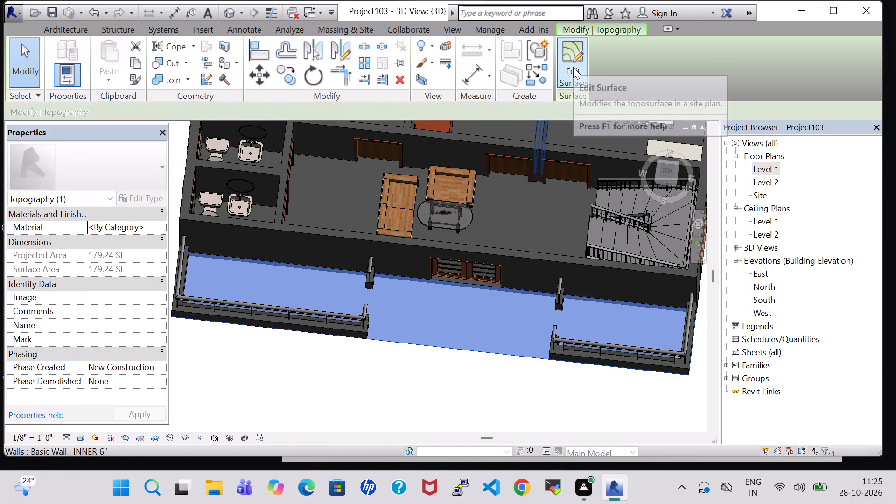
{"action": "left_click", "coordinate": [163, 223]}
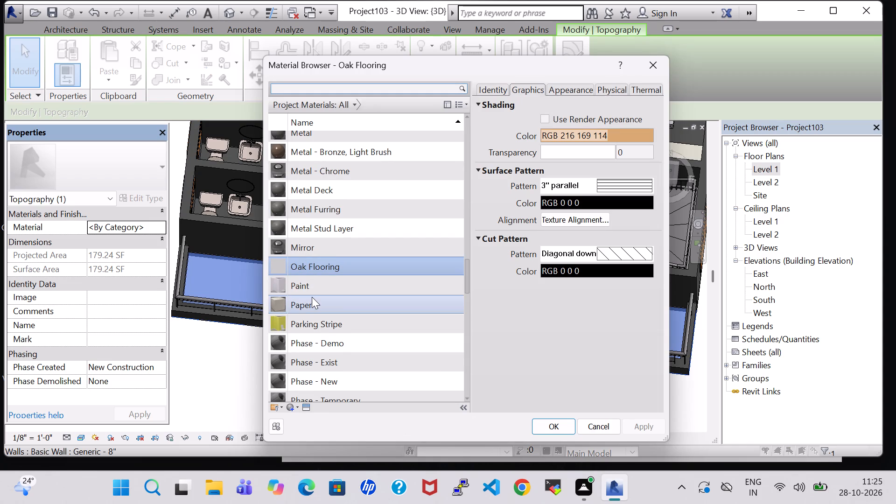
{"action": "scroll", "coordinate": [312, 297], "scroll_direction": "down", "scroll_amount": 1}
{"action": "scroll", "coordinate": [312, 297], "scroll_direction": "up", "scroll_amount": 1}
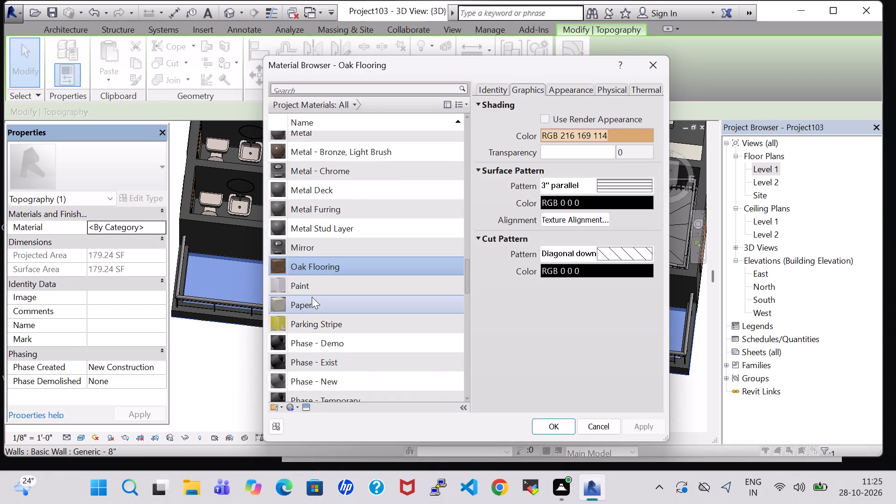
{"action": "scroll", "coordinate": [312, 297], "scroll_direction": "up", "scroll_amount": 2}
{"action": "scroll", "coordinate": [312, 297], "scroll_direction": "down", "scroll_amount": 5}
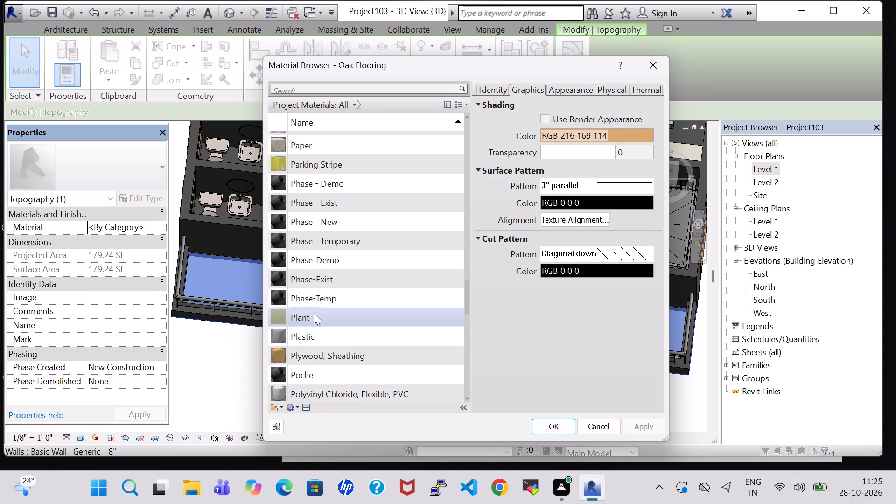
{"action": "left_click", "coordinate": [314, 313]}
{"action": "left_click", "coordinate": [559, 425]}
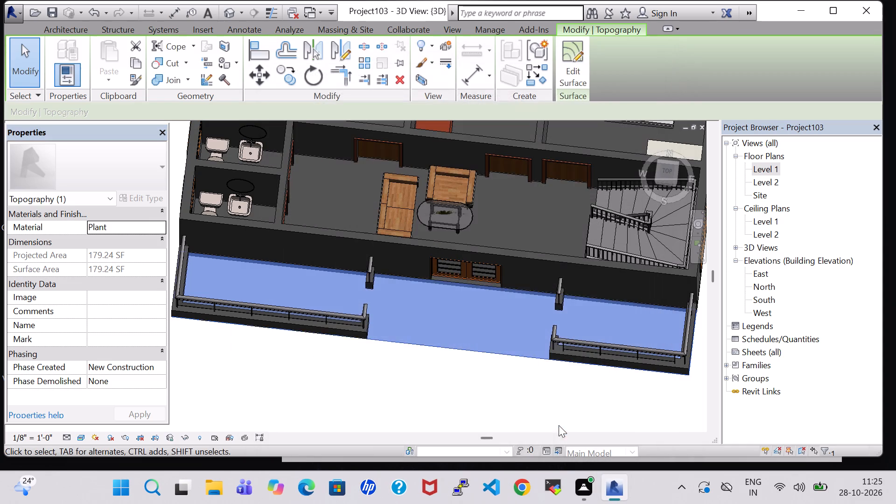
{"action": "left_click", "coordinate": [451, 411]}
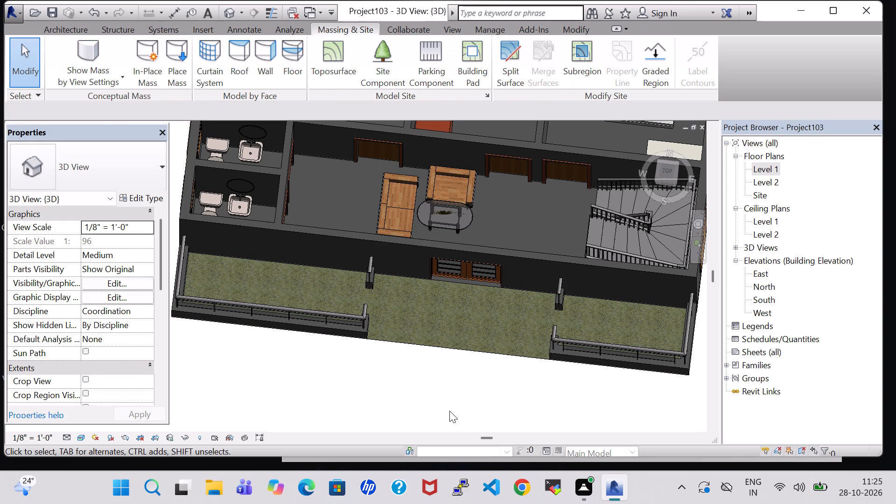
{"action": "middle_click_drag", "start_coordinate": [449, 411], "coordinate": [451, 398], "text": "shift"}
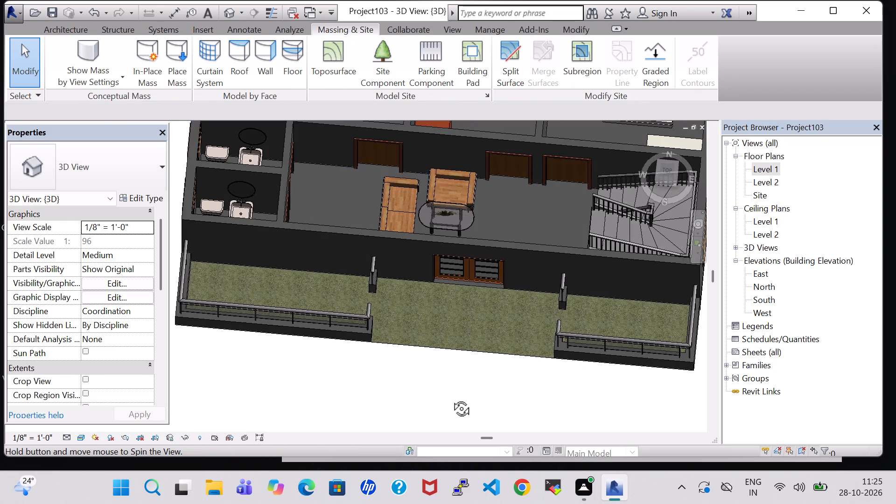
In the Level 1 plan, place three RPC Plant - Tropical Agave - 1.5' plants on the bath-side porch, matching the existing bedroom plant.
{"action": "left_click", "coordinate": [761, 172]}
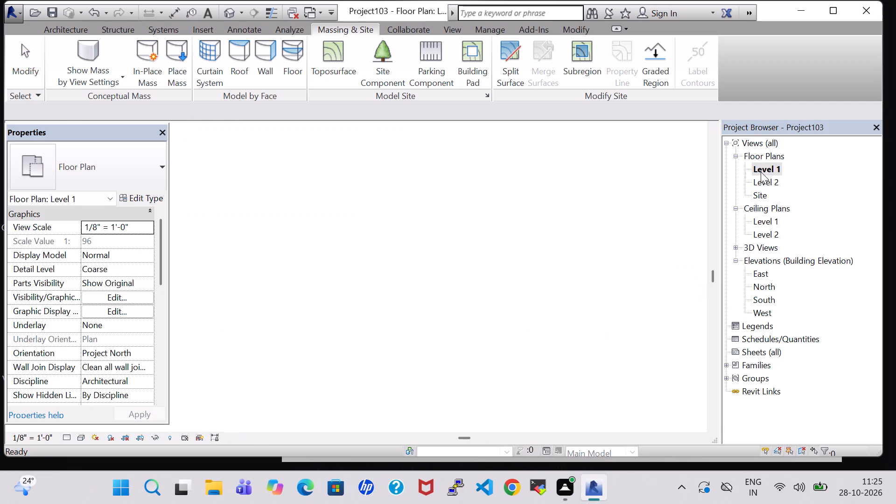
{"action": "scroll", "coordinate": [429, 265], "scroll_direction": "down", "scroll_amount": 6}
{"action": "middle_click_drag", "start_coordinate": [303, 276], "coordinate": [523, 312]}
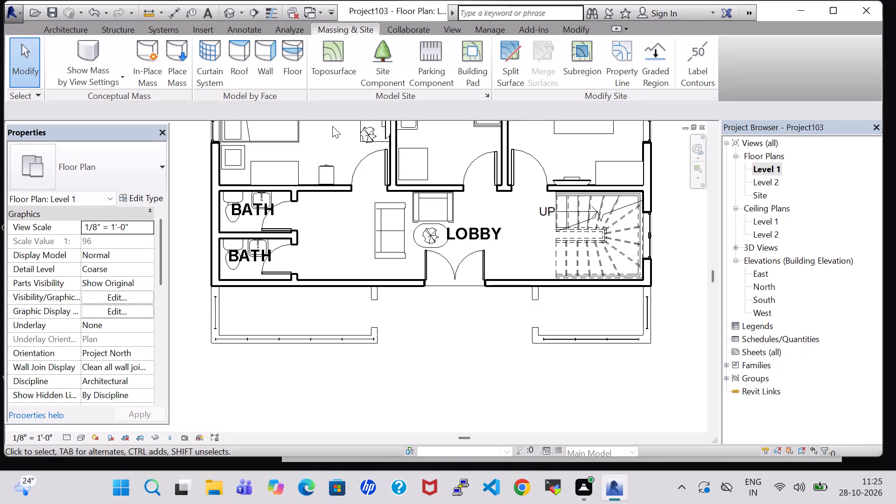
{"action": "left_click", "coordinate": [373, 134]}
{"action": "right_click", "coordinate": [373, 134]}
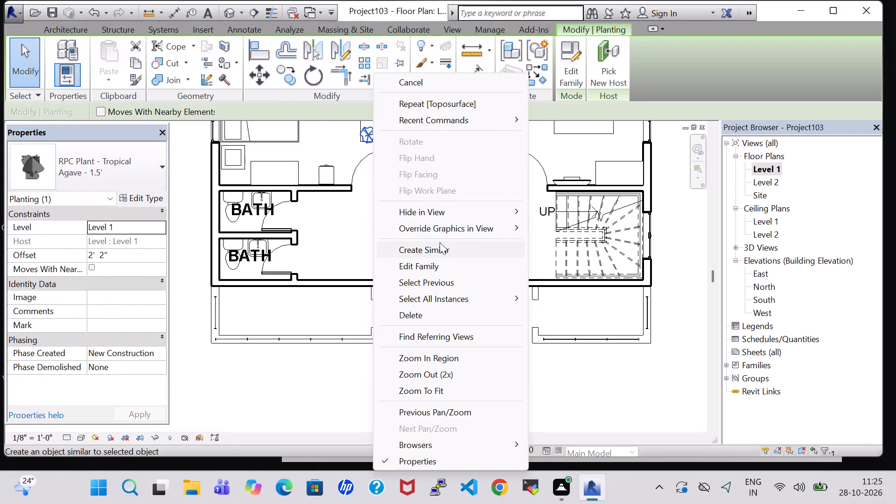
{"action": "left_click", "coordinate": [440, 242]}
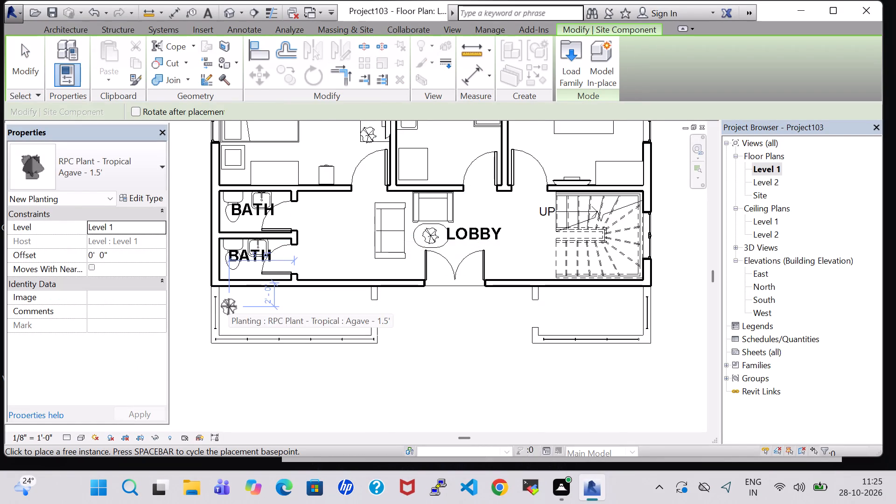
{"action": "left_click", "coordinate": [232, 306]}
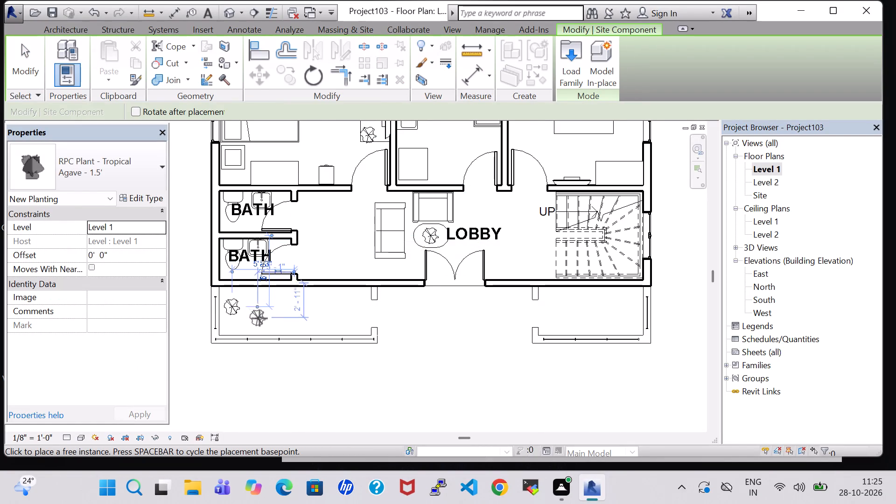
{"action": "left_click", "coordinate": [268, 322]}
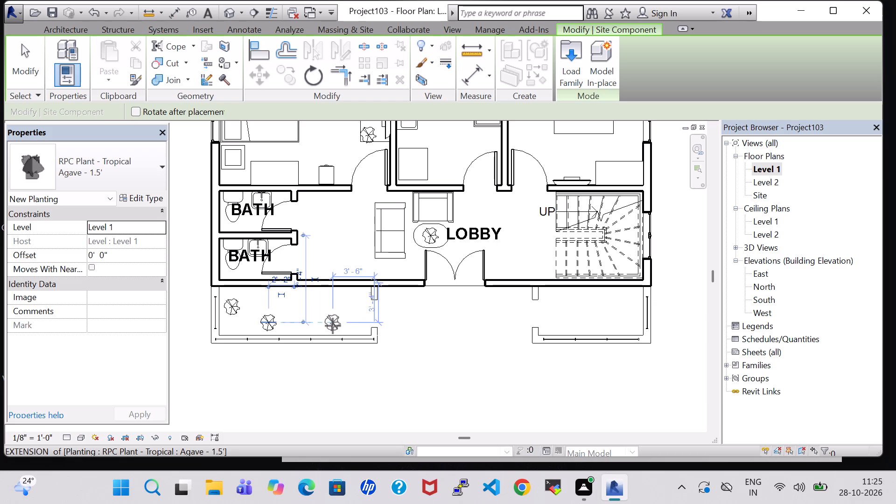
{"action": "left_click", "coordinate": [333, 326]}
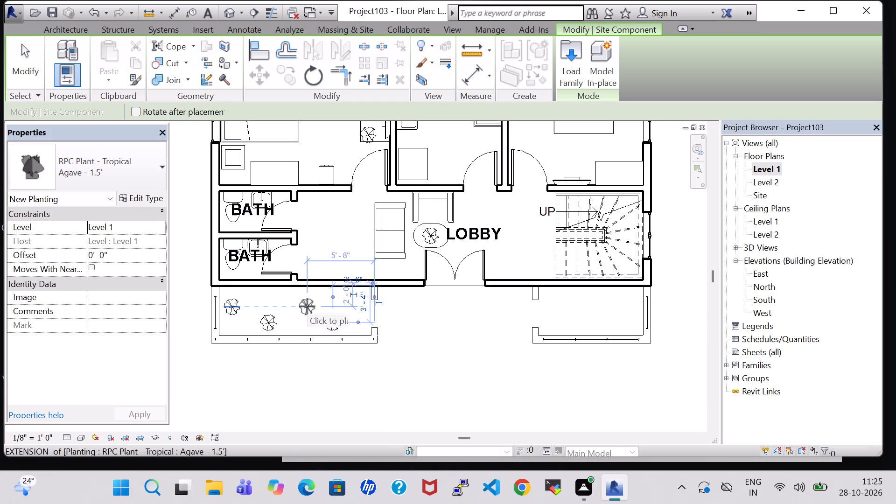
{"action": "key", "text": "Escape"}
{"action": "key", "text": "Escape"}
Change the bath-side porch plant nearest the outer side wall to Crane Lily - 3' and nudge it slightly toward the entrance.
{"action": "left_click", "coordinate": [236, 310]}
{"action": "left_click", "coordinate": [125, 163]}
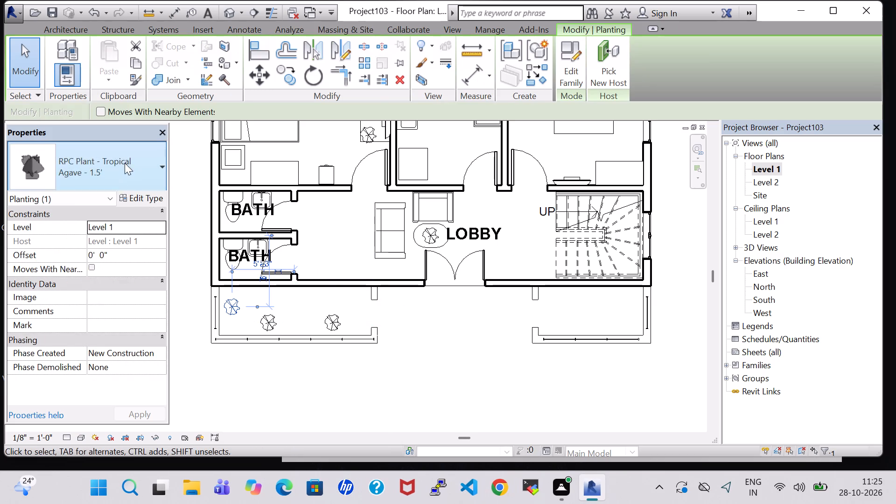
{"action": "left_click", "coordinate": [112, 261]}
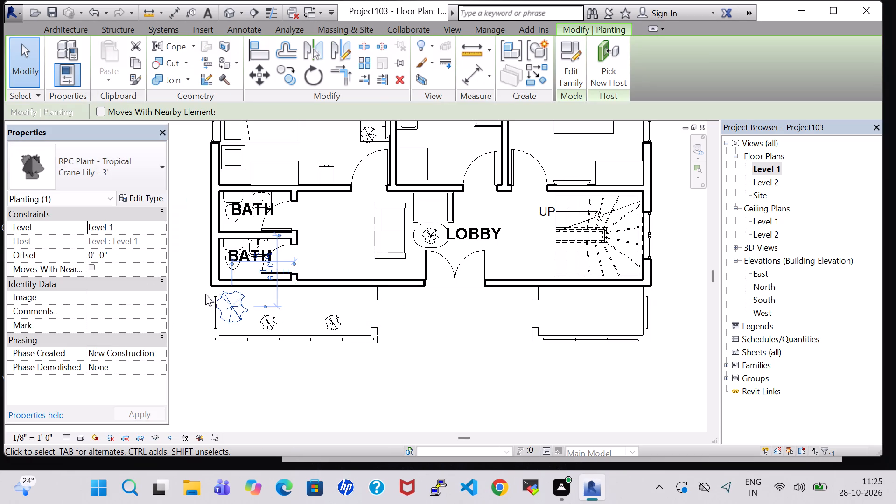
{"action": "key", "text": "Right"}
{"action": "key", "text": "Right"}
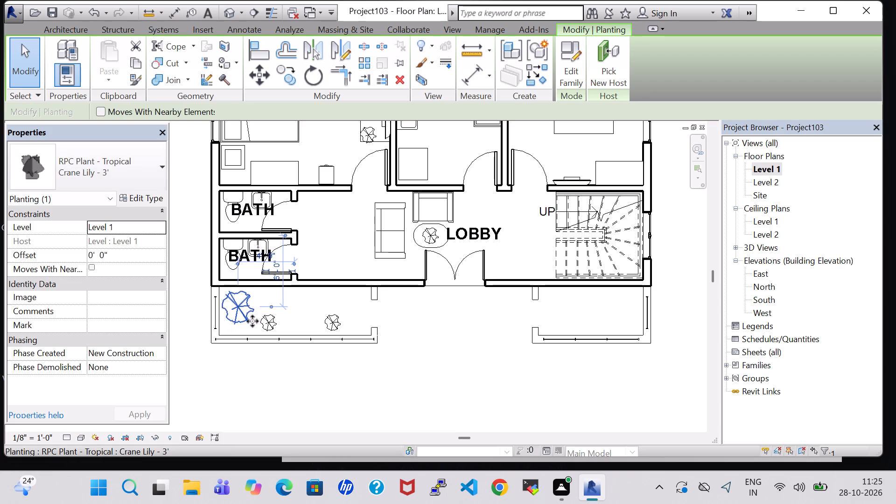
Change the middle plant on the bath-side porch to Jungle Flame - 3' and nudge it slightly toward the entrance.
{"action": "left_click", "coordinate": [265, 322]}
{"action": "left_click", "coordinate": [96, 174]}
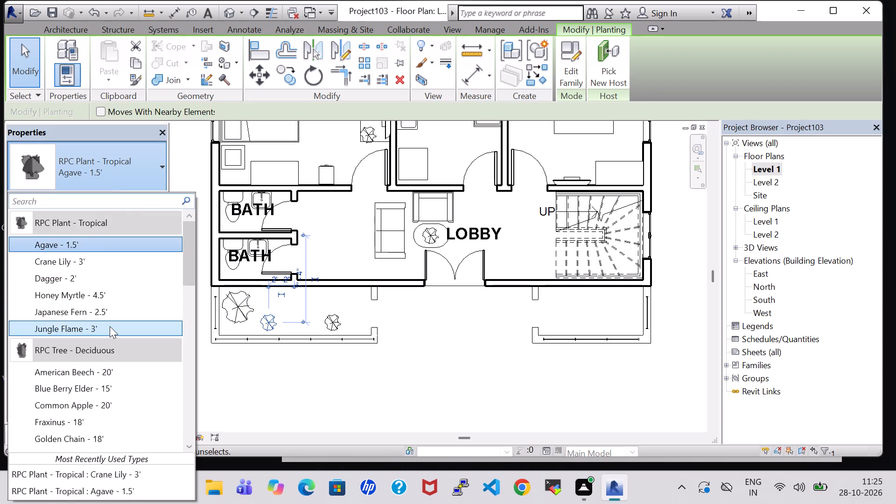
{"action": "left_click", "coordinate": [110, 327]}
{"action": "key", "text": "Right"}
{"action": "key", "text": "Right"}
{"action": "key", "text": "Right"}
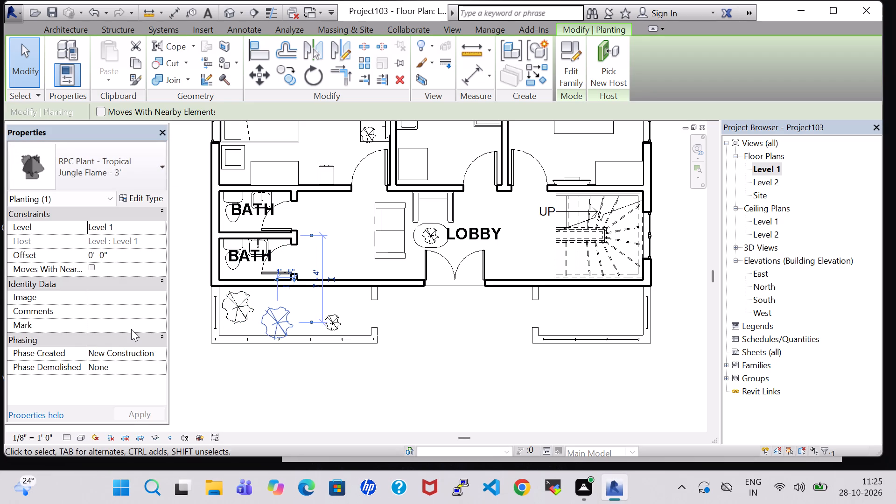
Nudge the middle Jungle Flame plant on the bath-side porch slightly toward the entrance and the house wall.
{"action": "key", "text": "Right"}
{"action": "key", "text": "Right"}
{"action": "key", "text": "Up"}
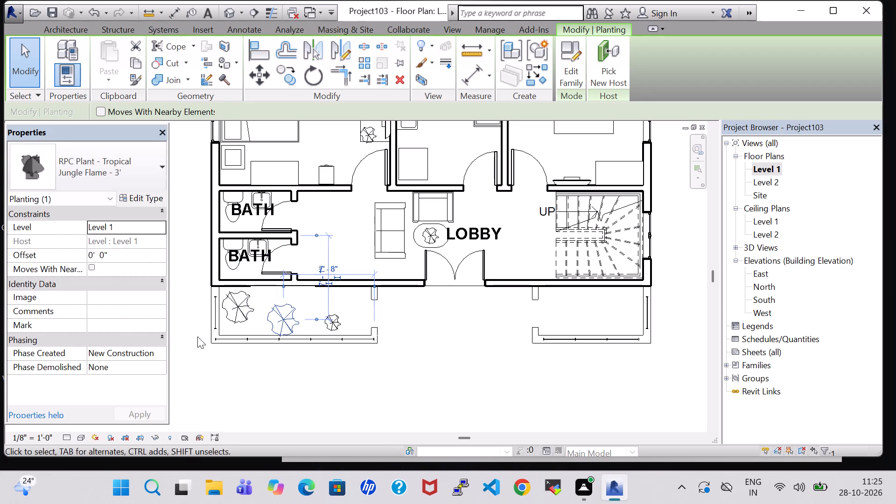
Change the bath-side porch plant nearest the entrance to Crane Lily - 3'.
{"action": "left_click", "coordinate": [335, 322]}
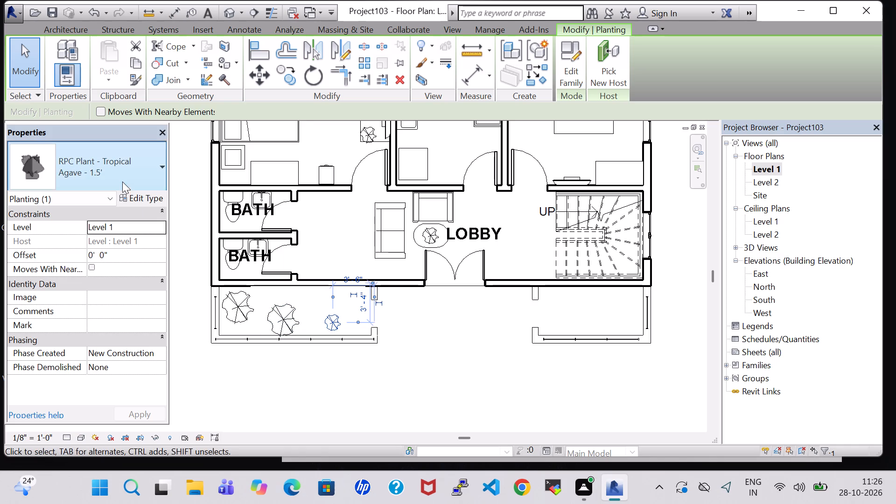
{"action": "left_click", "coordinate": [123, 177]}
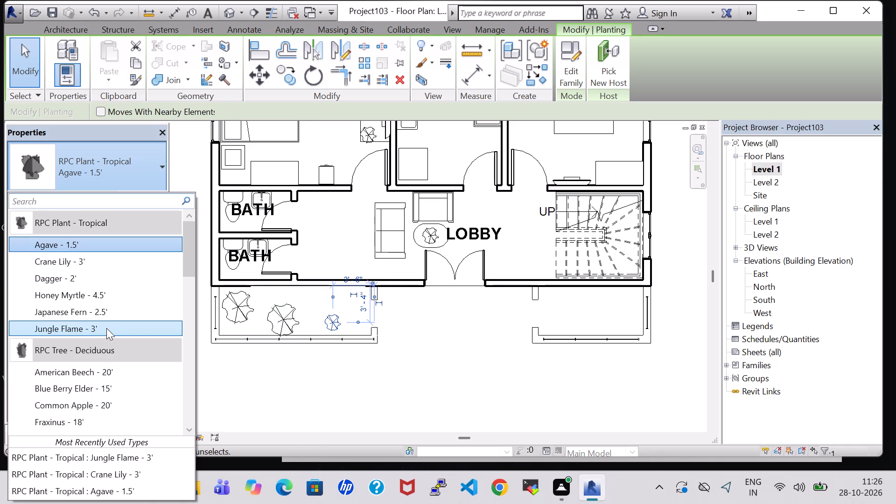
{"action": "left_click", "coordinate": [96, 265]}
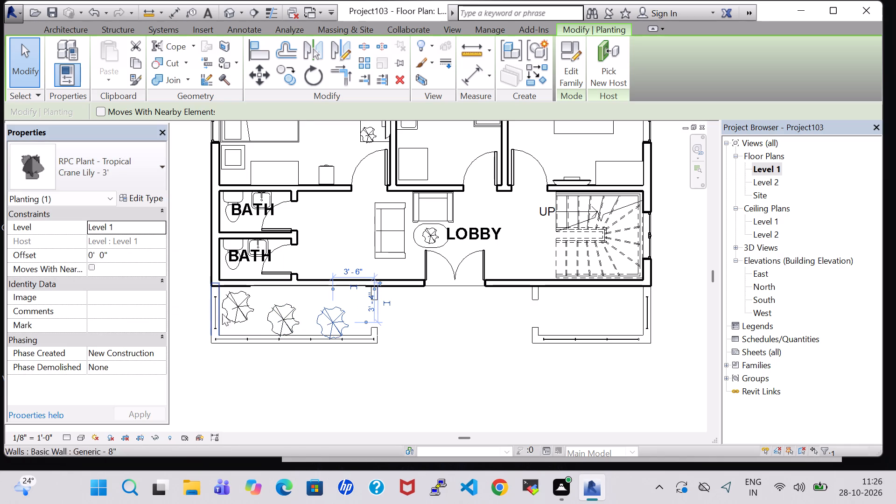
Nudge the middle and outermost plants on the bath-side porch into one line parallel to the house wall, closing the gap between them.
{"action": "left_click", "coordinate": [282, 323]}
{"action": "key", "text": "Right"}
{"action": "key", "text": "Up"}
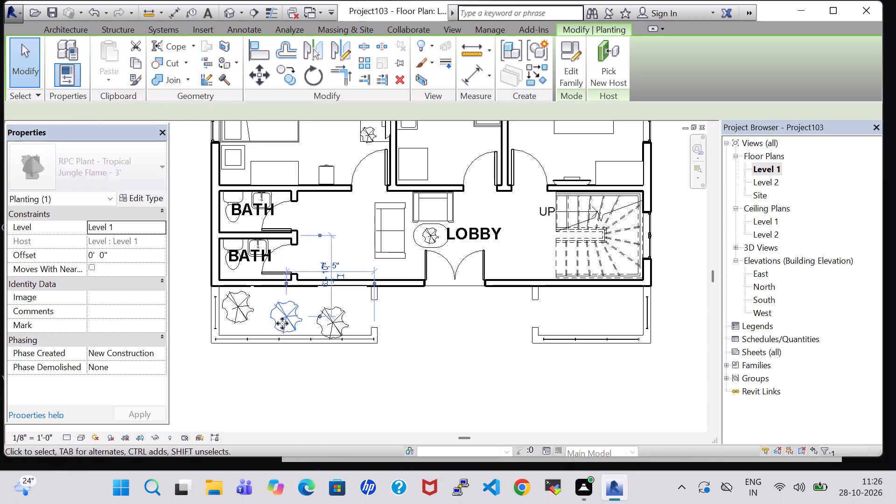
{"action": "key", "text": "Up"}
{"action": "key", "text": "Up"}
{"action": "key", "text": "Up"}
{"action": "left_click", "coordinate": [236, 315]}
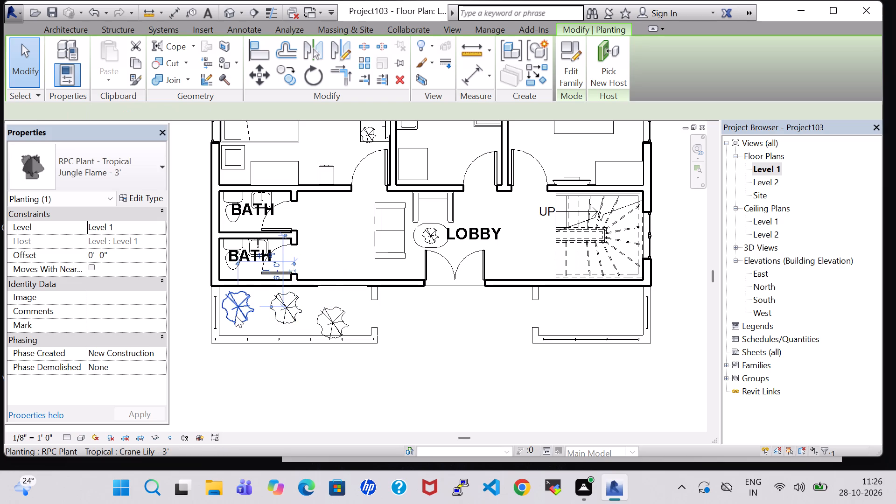
{"action": "key", "text": "Down"}
{"action": "left_click", "coordinate": [283, 314]}
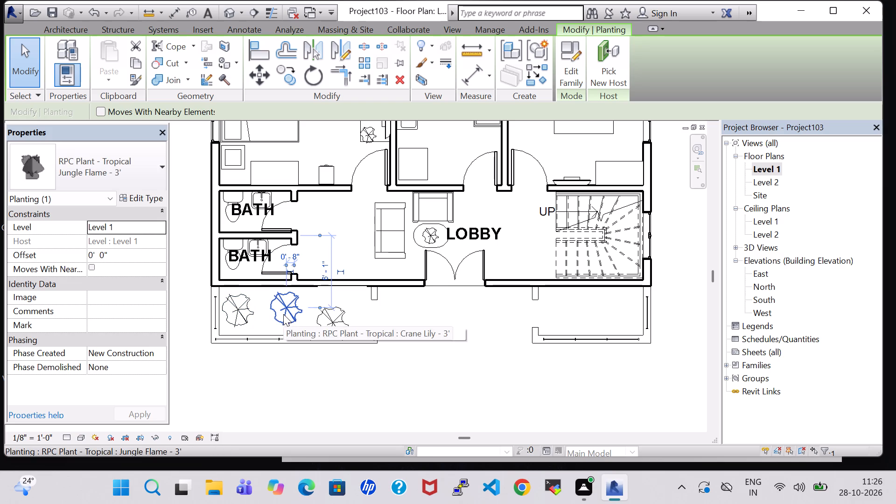
{"action": "key", "text": "Down"}
{"action": "key", "text": "Left"}
{"action": "key", "text": "Left"}
{"action": "key", "text": "Left"}
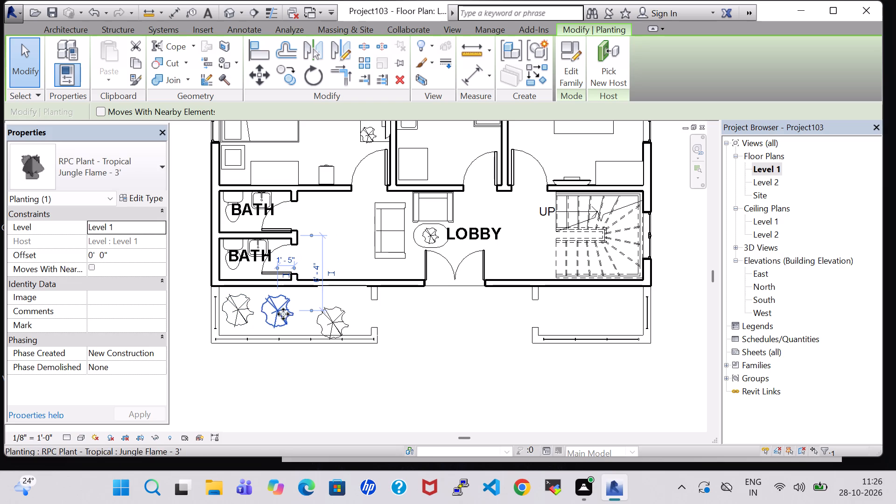
{"action": "key", "text": "Left"}
Nudge the entrance-side Crane Lily into line with the other two plants, about 5' 6" from the porch's entrance-side end wall.
{"action": "left_click", "coordinate": [336, 317]}
{"action": "key", "text": "Up"}
{"action": "key", "text": "Up"}
{"action": "key", "text": "Up"}
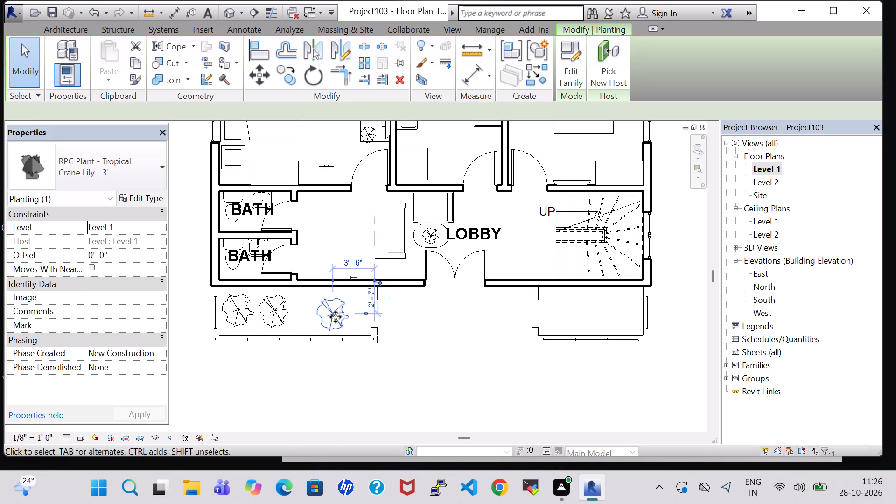
{"action": "key", "text": "Up"}
{"action": "left_click", "coordinate": [336, 317]}
{"action": "key", "text": "Left"}
{"action": "key", "text": "Left"}
{"action": "key", "text": "Left"}
{"action": "key", "text": "Left"}
{"action": "key", "text": "Left"}
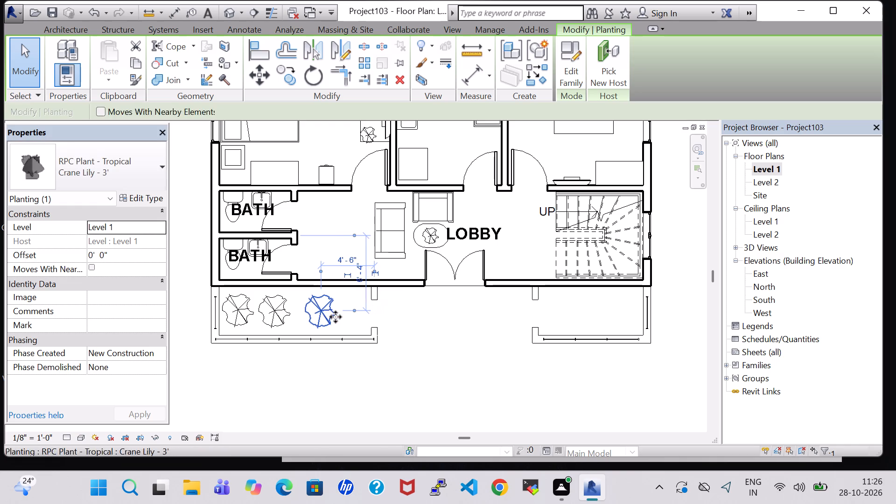
{"action": "key", "text": "Left"}
{"action": "key", "text": "Left"}
{"action": "key", "text": "Left"}
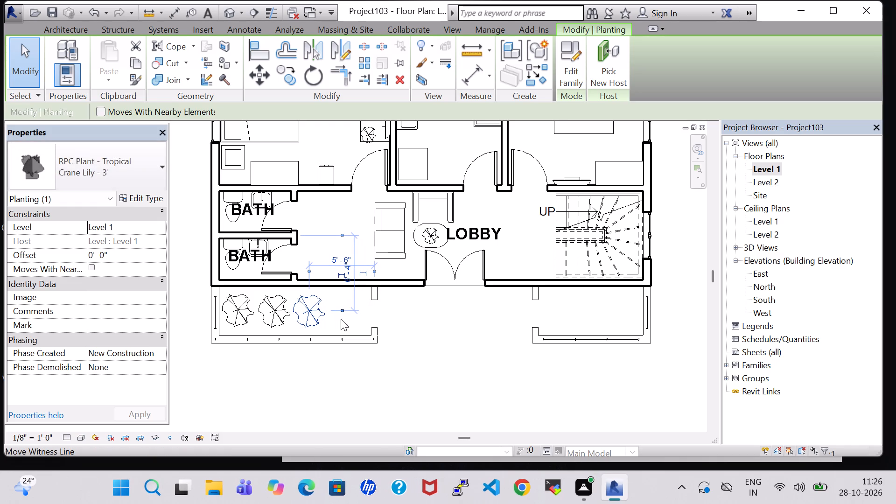
{"action": "left_click", "coordinate": [287, 367]}
Place a fourth bath-side porch plant matching the middle Jungle Flame, in line with the row and about 2' 3" from the entrance-side end wall.
{"action": "left_click", "coordinate": [313, 318]}
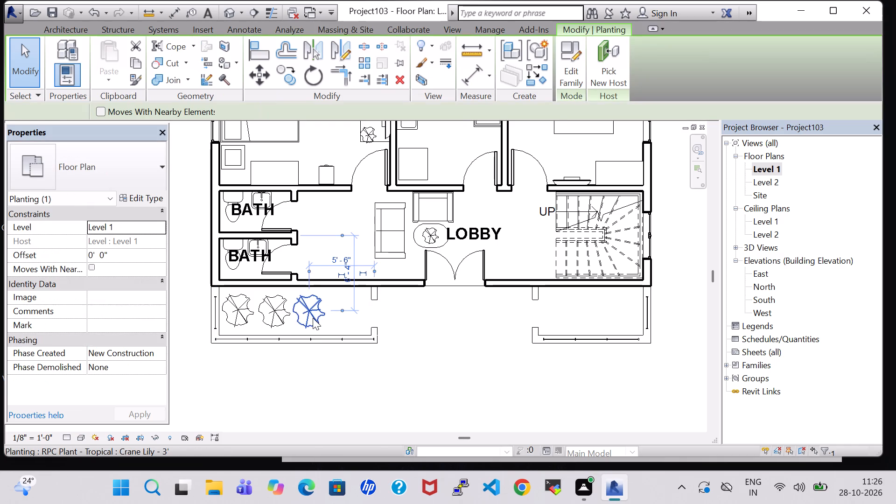
{"action": "left_click", "coordinate": [268, 308]}
{"action": "left_click", "coordinate": [238, 307]}
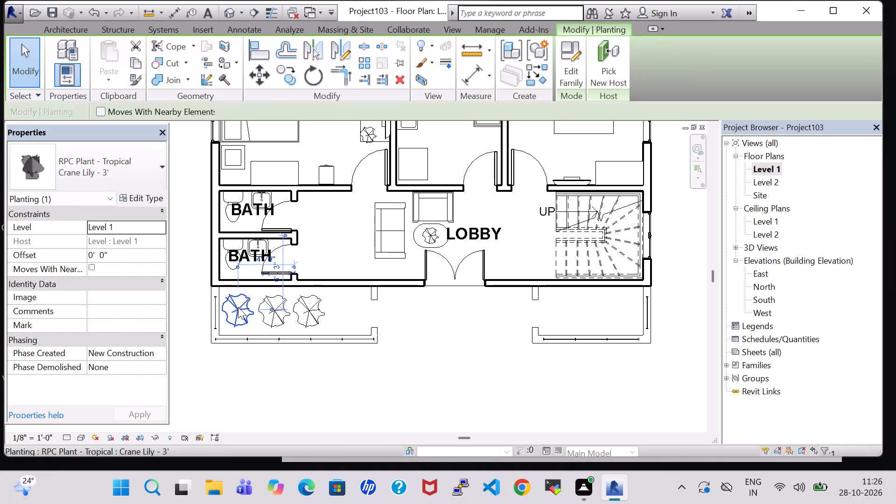
{"action": "left_click", "coordinate": [266, 308]}
{"action": "left_click", "coordinate": [290, 399]}
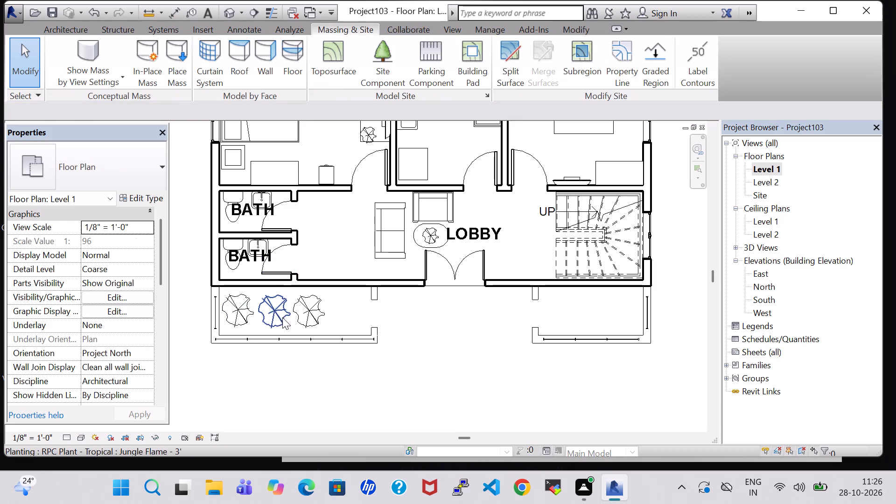
{"action": "left_click", "coordinate": [268, 305]}
{"action": "right_click", "coordinate": [268, 305]}
{"action": "left_click", "coordinate": [319, 255]}
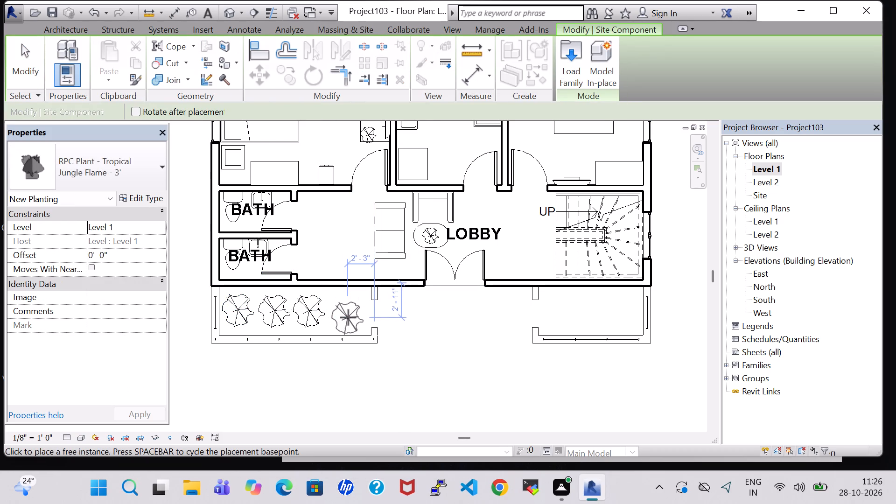
{"action": "left_click", "coordinate": [348, 315]}
{"action": "key", "text": "Escape"}
{"action": "key", "text": "Escape"}
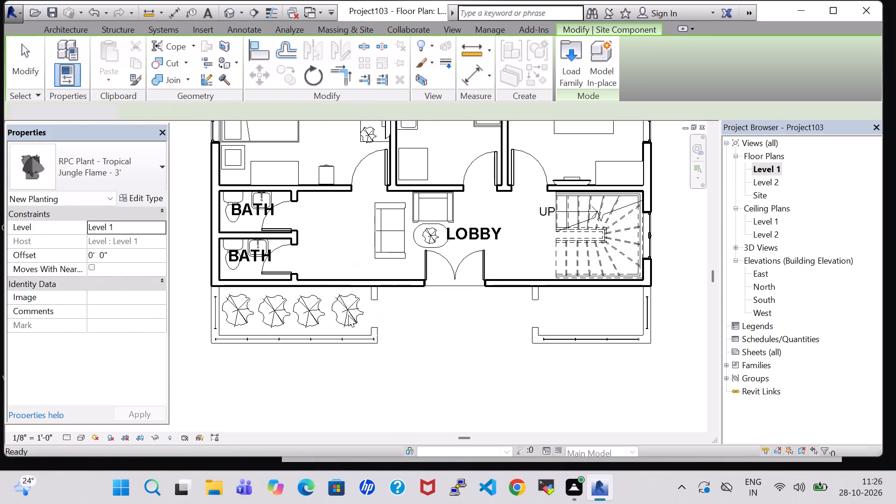
{"action": "left_click", "coordinate": [348, 315]}
{"action": "key", "text": "Down"}
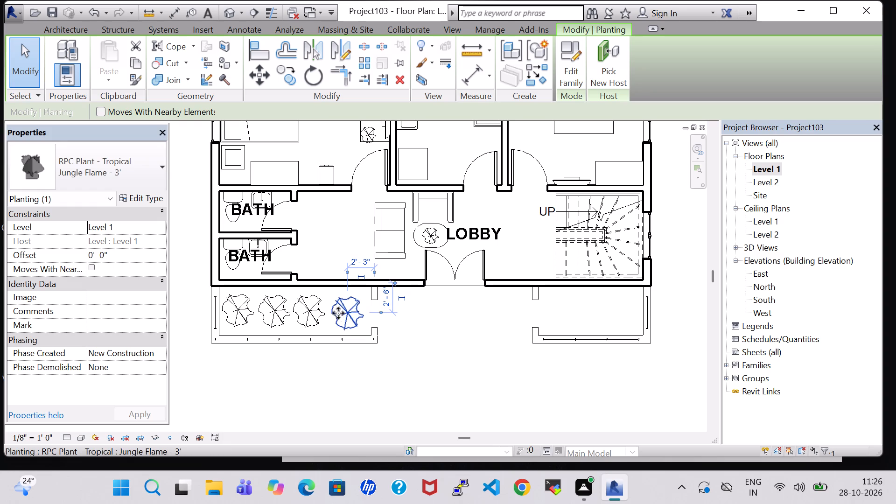
{"action": "left_click", "coordinate": [322, 313]}
{"action": "left_click", "coordinate": [426, 370]}
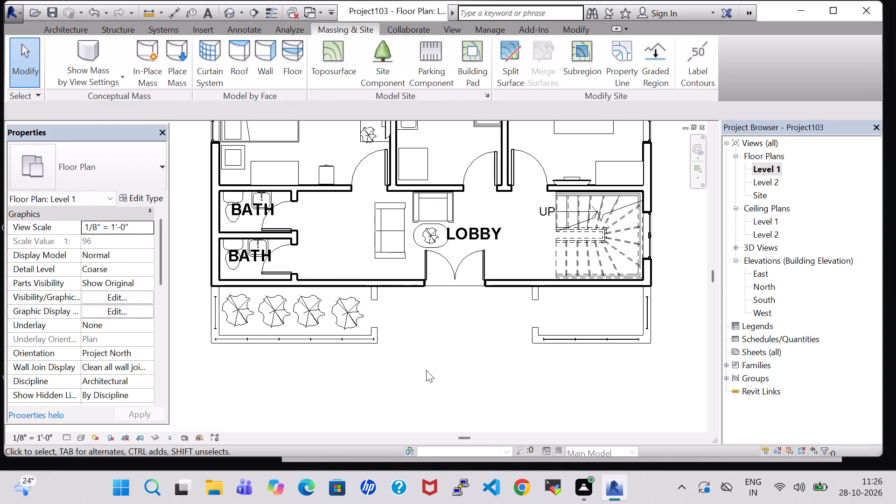
Place two plants matching the bath-side Crane Lily - 3' on the stair-side porch, one near each end.
{"action": "left_click", "coordinate": [351, 313]}
{"action": "right_click", "coordinate": [351, 313]}
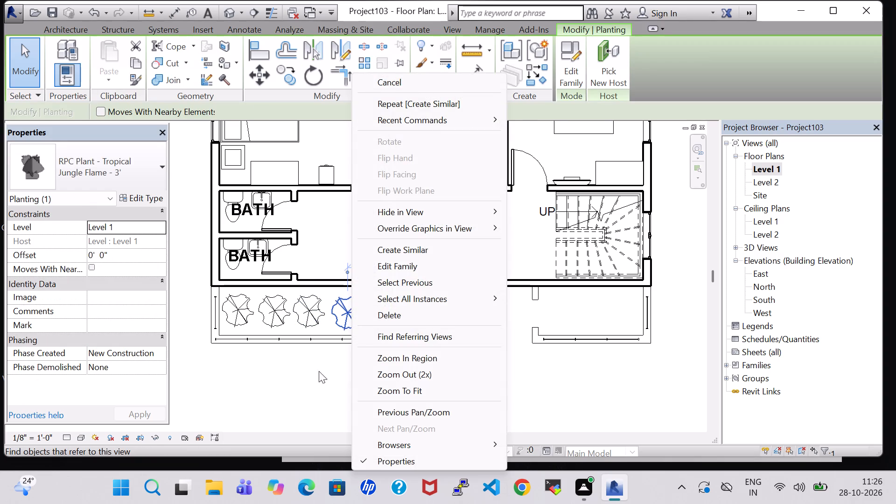
{"action": "left_click", "coordinate": [313, 374]}
{"action": "left_click", "coordinate": [307, 316]}
{"action": "right_click", "coordinate": [307, 316]}
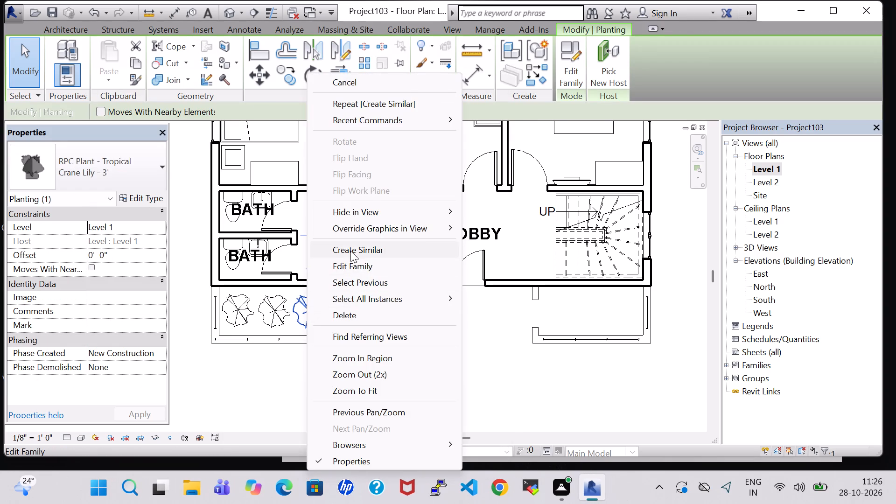
{"action": "left_click", "coordinate": [350, 249]}
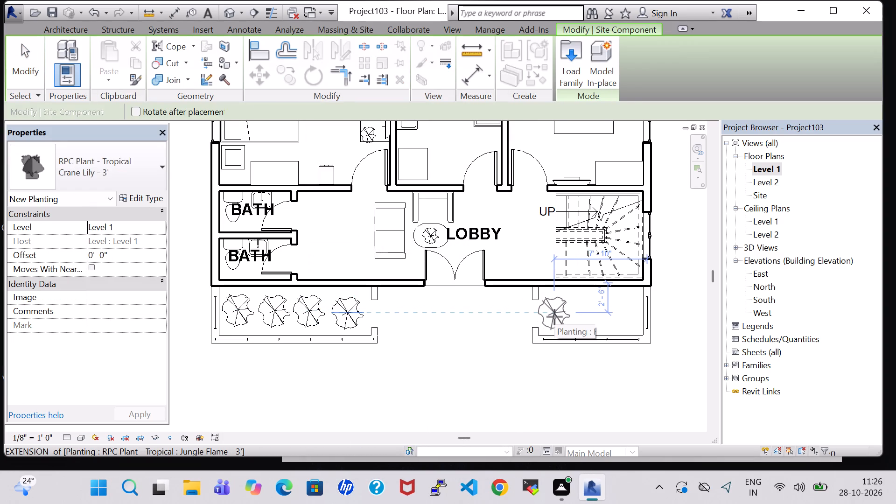
{"action": "left_click", "coordinate": [554, 317]}
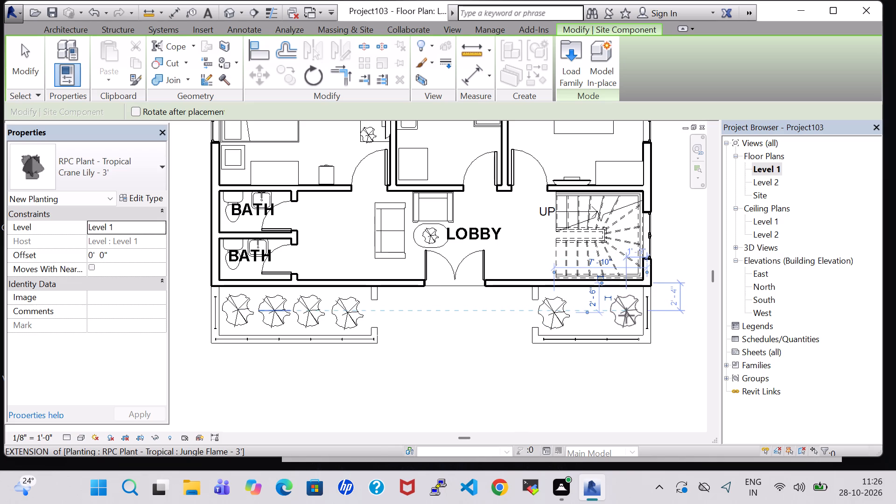
{"action": "left_click", "coordinate": [625, 315]}
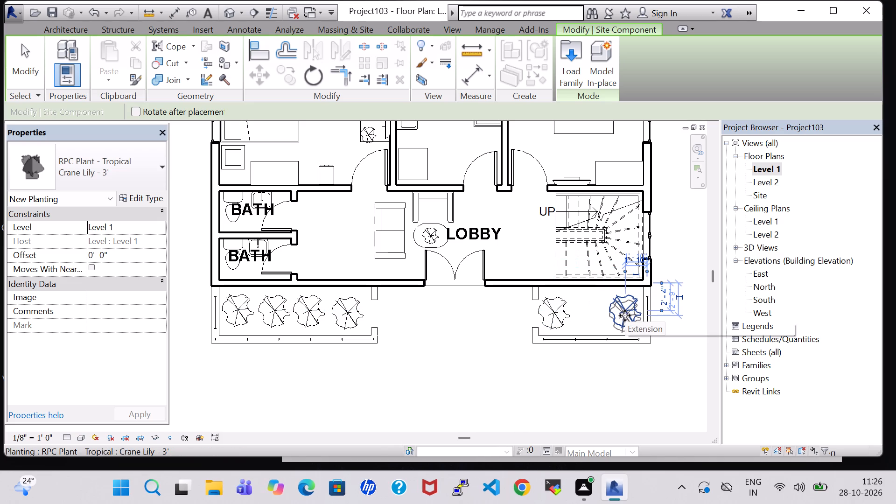
{"action": "key", "text": "Escape"}
{"action": "key", "text": "Escape"}
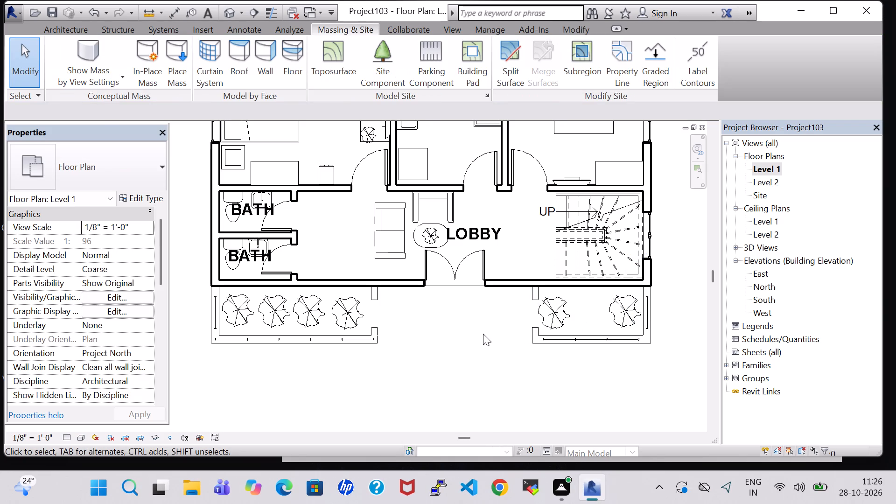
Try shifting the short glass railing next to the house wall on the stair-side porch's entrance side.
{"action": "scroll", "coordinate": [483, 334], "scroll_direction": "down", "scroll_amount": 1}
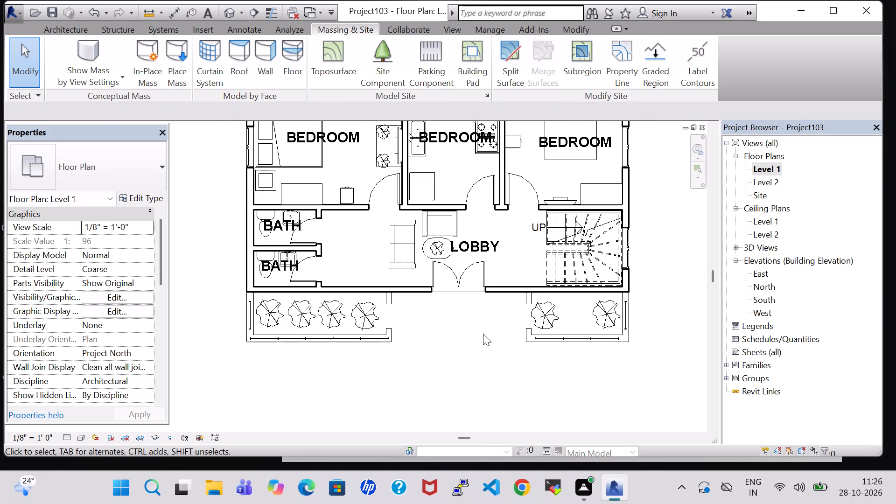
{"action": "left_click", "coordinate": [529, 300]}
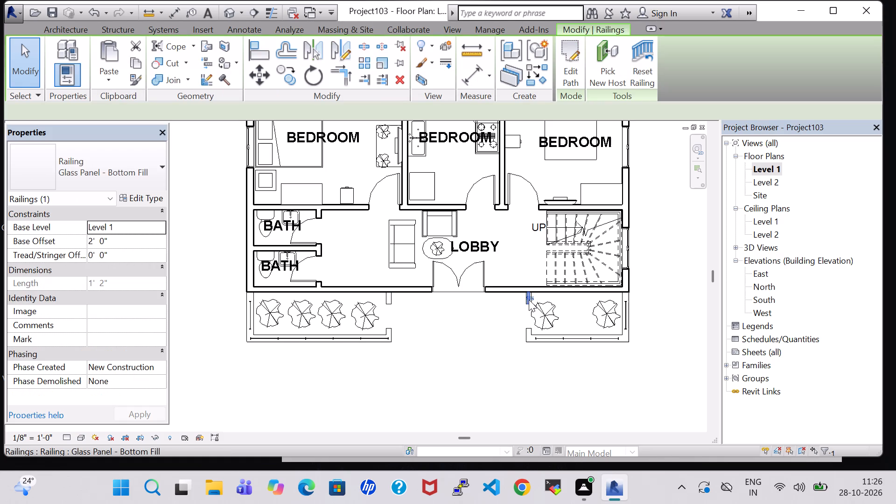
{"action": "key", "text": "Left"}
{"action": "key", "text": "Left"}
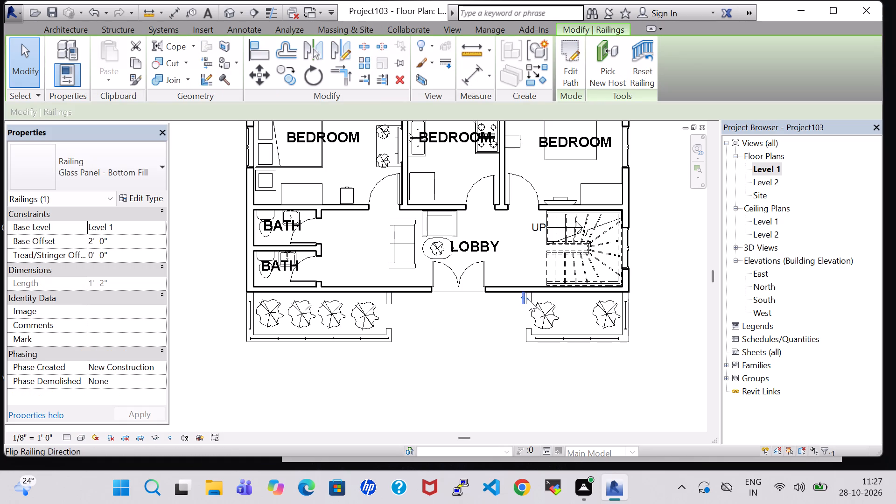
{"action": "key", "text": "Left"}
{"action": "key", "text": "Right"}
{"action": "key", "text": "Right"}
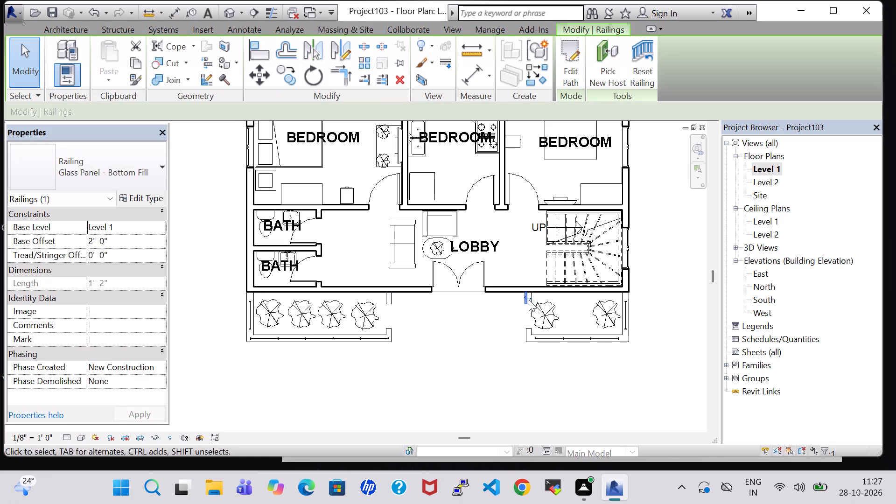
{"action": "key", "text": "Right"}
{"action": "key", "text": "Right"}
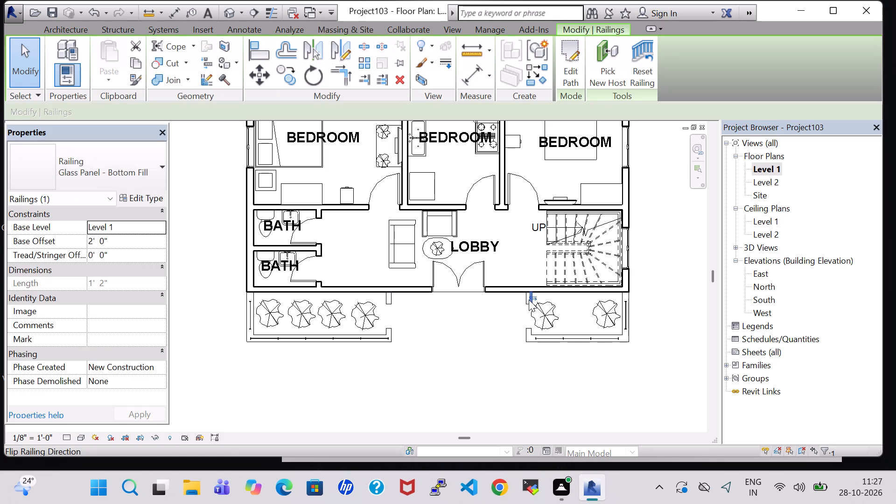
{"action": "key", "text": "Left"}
Move the short INNER 6" wall at the stair-side porch's entrance side toward the entrance, about 1' 1" from its railing.
{"action": "scroll", "coordinate": [529, 300], "scroll_direction": "up", "scroll_amount": 10}
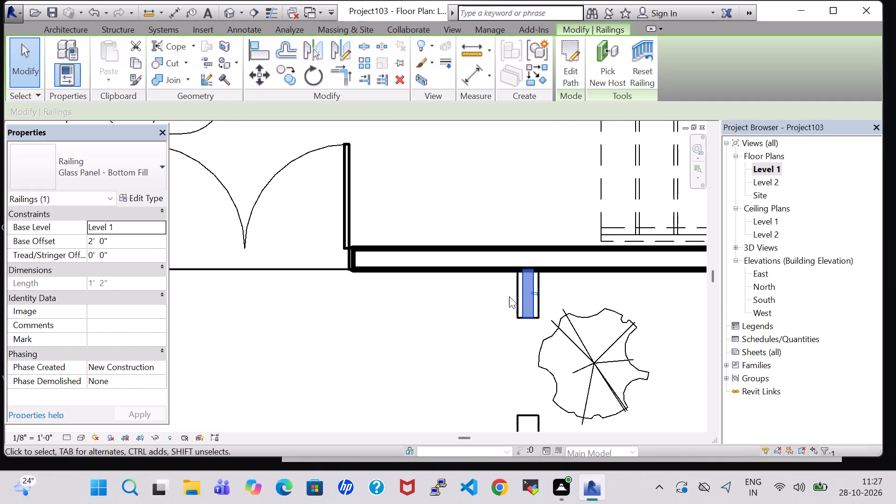
{"action": "left_click", "coordinate": [512, 296]}
{"action": "key", "text": "Left"}
{"action": "key", "text": "Left"}
{"action": "key", "text": "Left"}
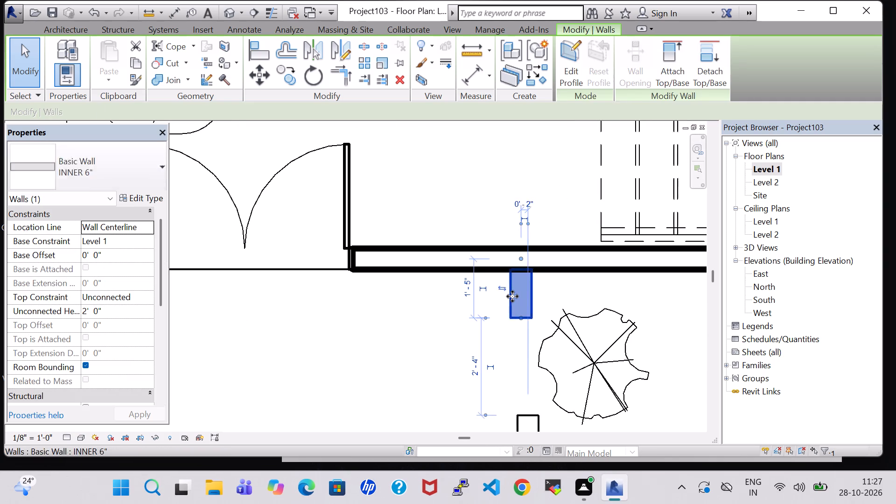
{"action": "key", "text": "Left"}
{"action": "key", "text": "Left"}
{"action": "key", "text": "Left"}
{"action": "key", "text": "Left"}
{"action": "key", "text": "Left"}
{"action": "key", "text": "Left"}
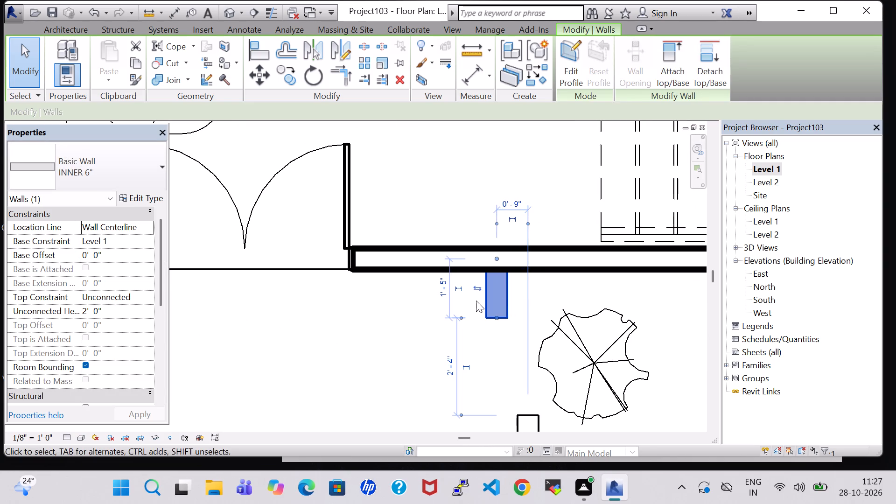
{"action": "scroll", "coordinate": [518, 295], "scroll_direction": "down", "scroll_amount": 7}
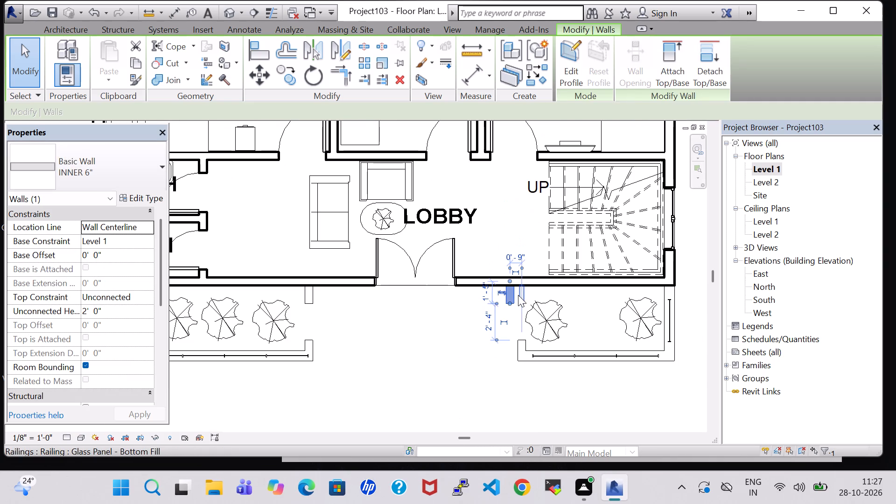
{"action": "key", "text": "Left"}
{"action": "key", "text": "Left"}
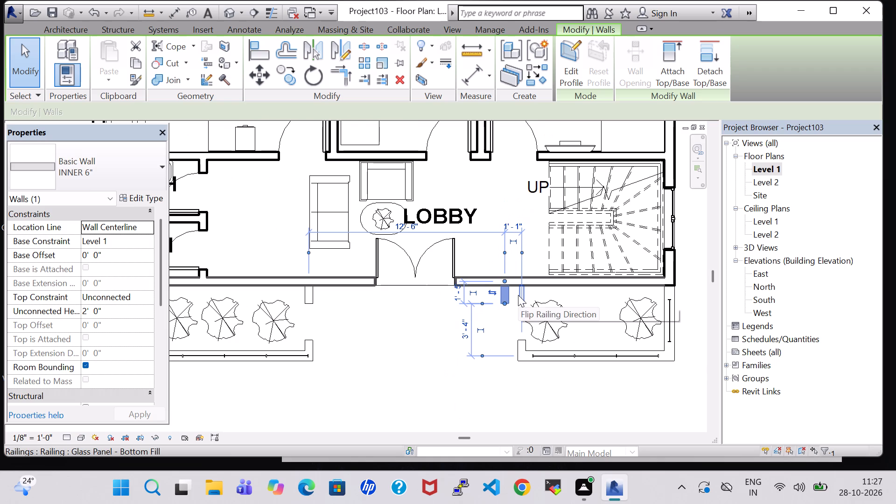
{"action": "left_click", "coordinate": [395, 307]}
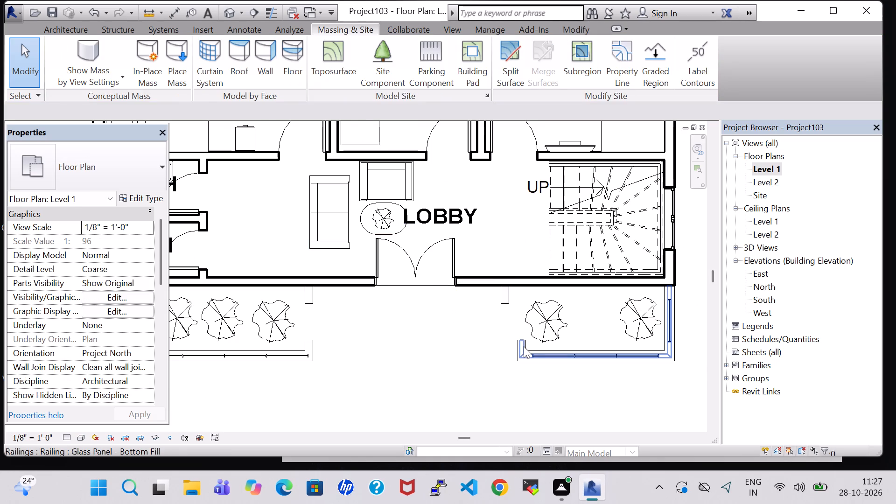
Move the front short INNER 6" wall on the stair-side porch about 1' 1" toward the entrance, in line with the short wall against the house.
{"action": "scroll", "coordinate": [517, 341], "scroll_direction": "up", "scroll_amount": 7}
{"action": "left_click", "coordinate": [517, 350]}
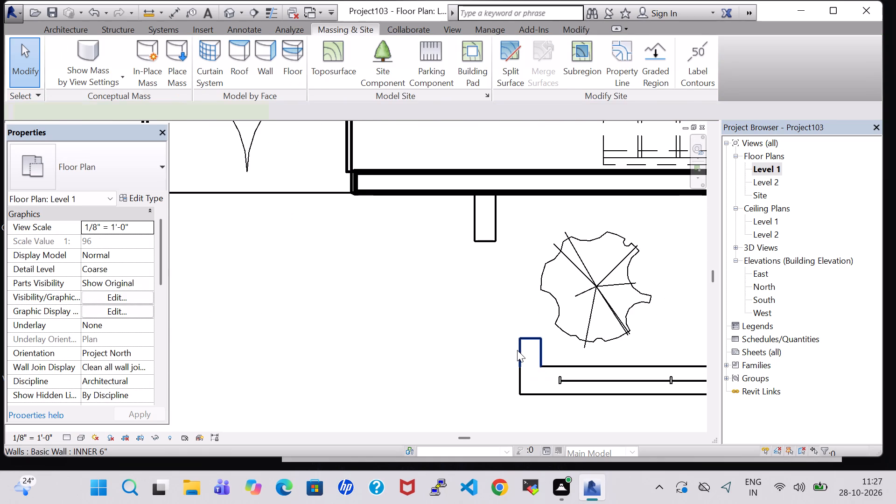
{"action": "left_click", "coordinate": [517, 384]}
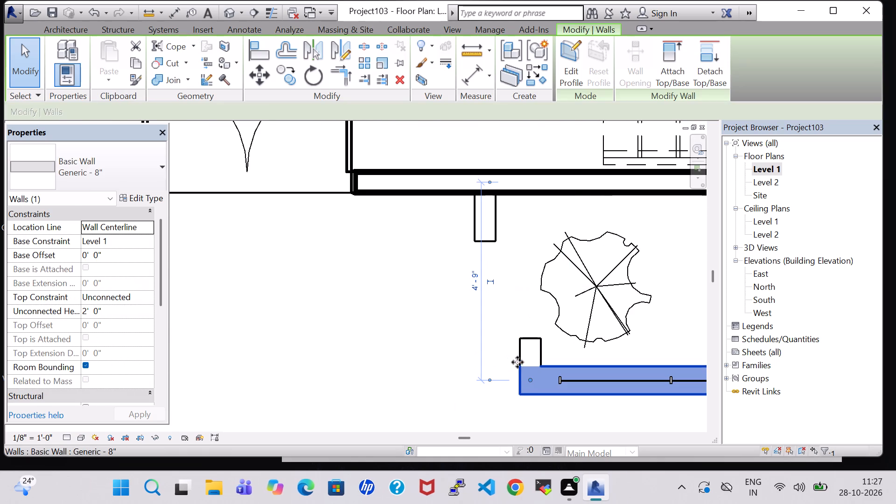
{"action": "left_click", "coordinate": [519, 357]}
{"action": "left_click", "coordinate": [498, 357]}
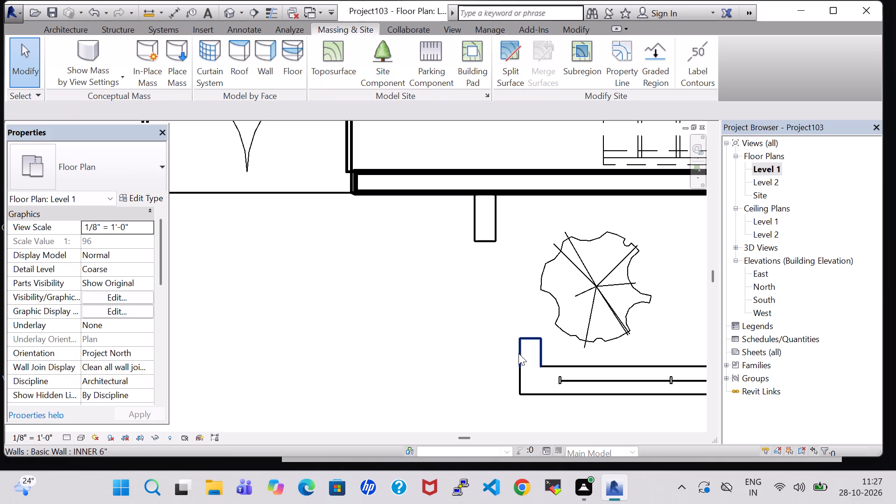
{"action": "left_click", "coordinate": [518, 353]}
{"action": "key", "text": "Left"}
{"action": "key", "text": "Left"}
{"action": "key", "text": "Left"}
{"action": "key", "text": "Left"}
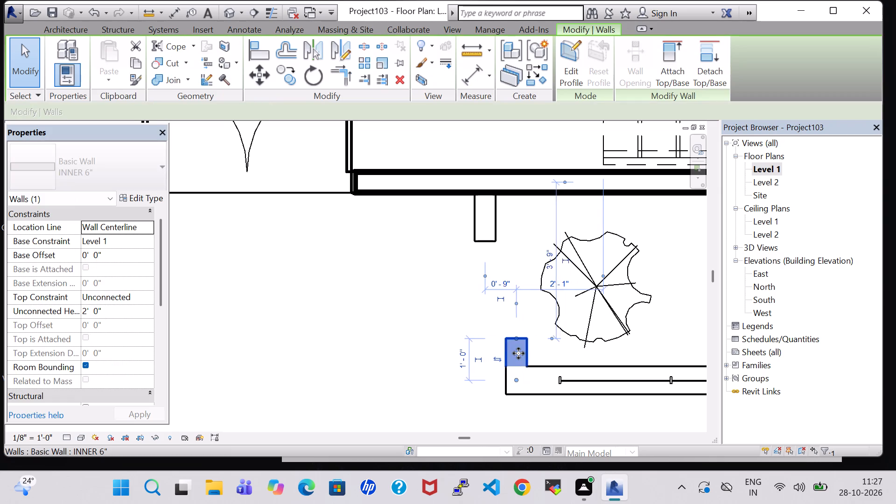
{"action": "key", "text": "Left"}
{"action": "key", "text": "Left"}
{"action": "key", "text": "Left"}
{"action": "key", "text": "Left"}
{"action": "key", "text": "Left"}
{"action": "key", "text": "Left"}
{"action": "key", "text": "Left"}
{"action": "key", "text": "Left"}
{"action": "key", "text": "Left"}
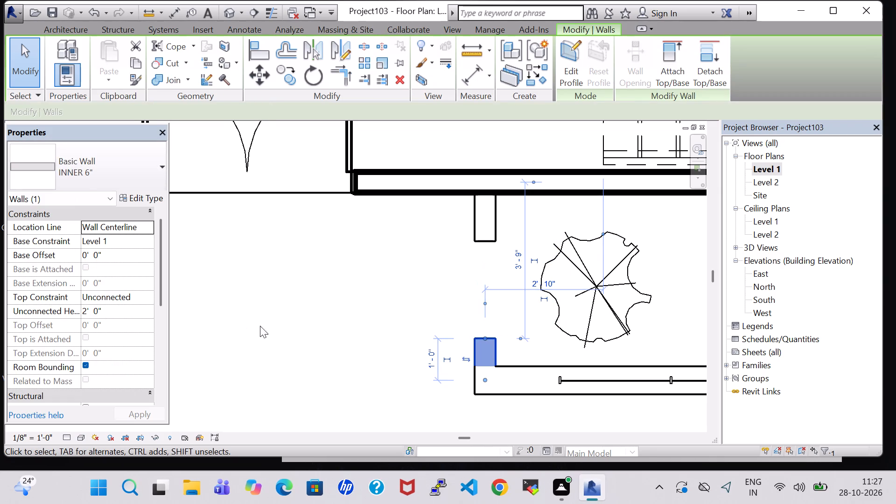
{"action": "left_click", "coordinate": [293, 323]}
Edit the stair-side porch's front railing path, moving its 1' end segment about 1' 1" toward the entrance onto the short wall's centerline.
{"action": "left_click", "coordinate": [570, 379]}
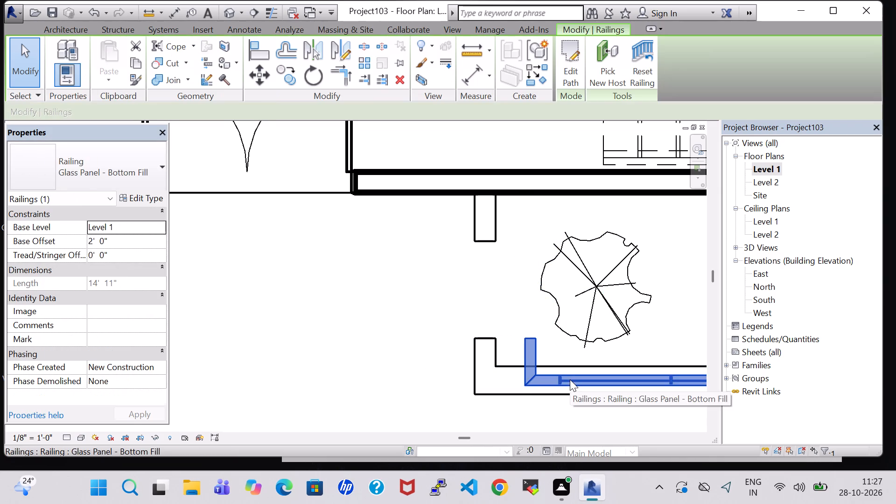
{"action": "left_click", "coordinate": [577, 67]}
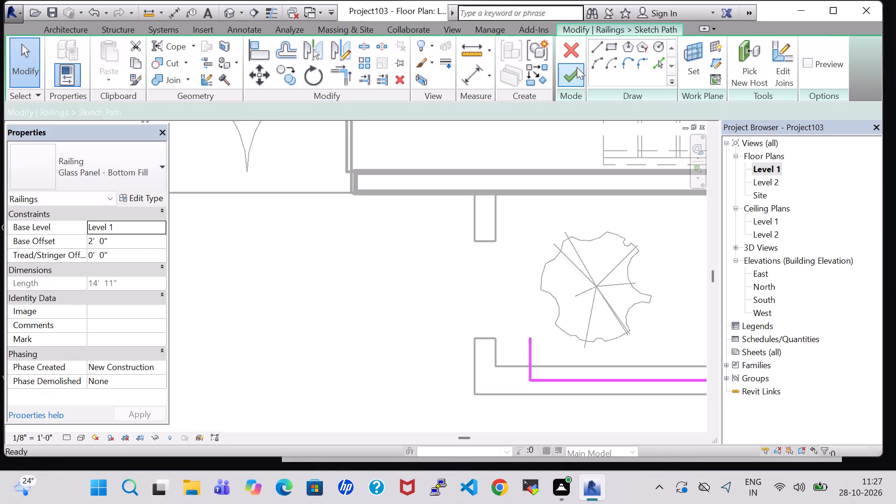
{"action": "left_click", "coordinate": [535, 367]}
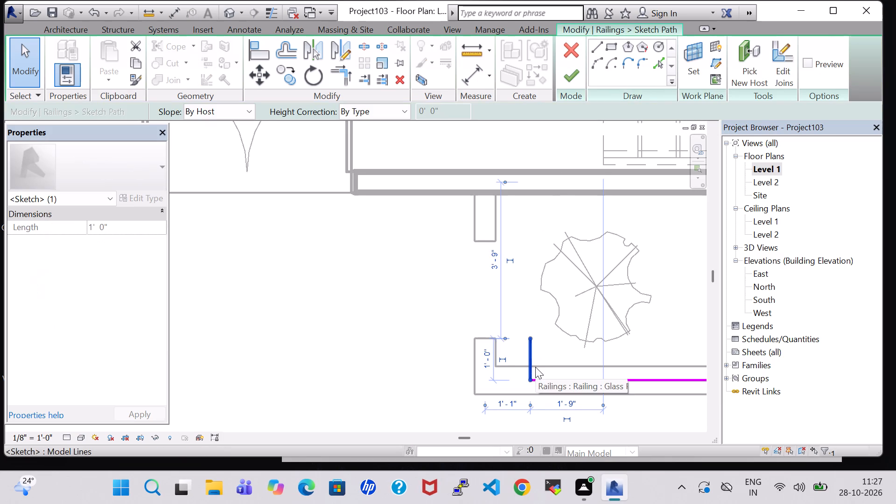
{"action": "key", "text": "Left"}
{"action": "key", "text": "Left"}
{"action": "key", "text": "Left"}
{"action": "key", "text": "Left"}
{"action": "key", "text": "Left"}
{"action": "key", "text": "Left"}
{"action": "key", "text": "Left"}
{"action": "key", "text": "Left"}
{"action": "key", "text": "Left"}
{"action": "key", "text": "Left"}
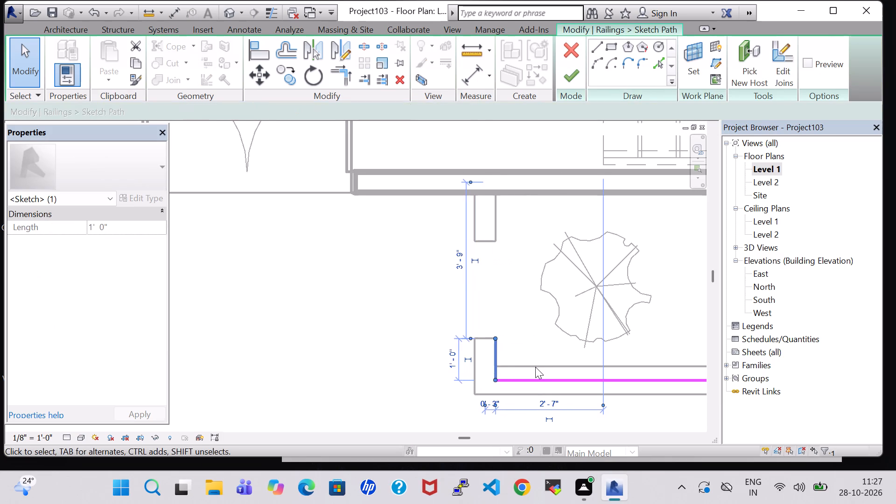
{"action": "key", "text": "Left"}
{"action": "key", "text": "Left"}
{"action": "key", "text": "Left"}
{"action": "scroll", "coordinate": [504, 375], "scroll_direction": "down", "scroll_amount": 2}
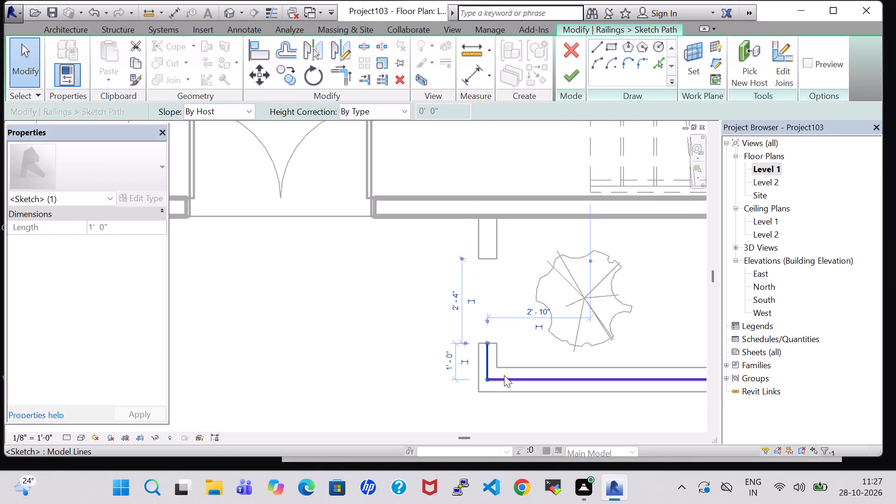
{"action": "scroll", "coordinate": [504, 375], "scroll_direction": "down", "scroll_amount": 6}
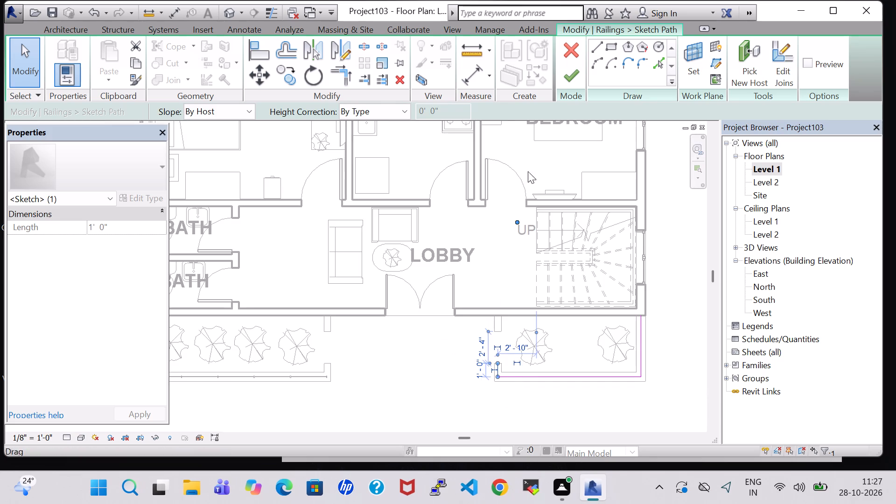
{"action": "left_click", "coordinate": [567, 80]}
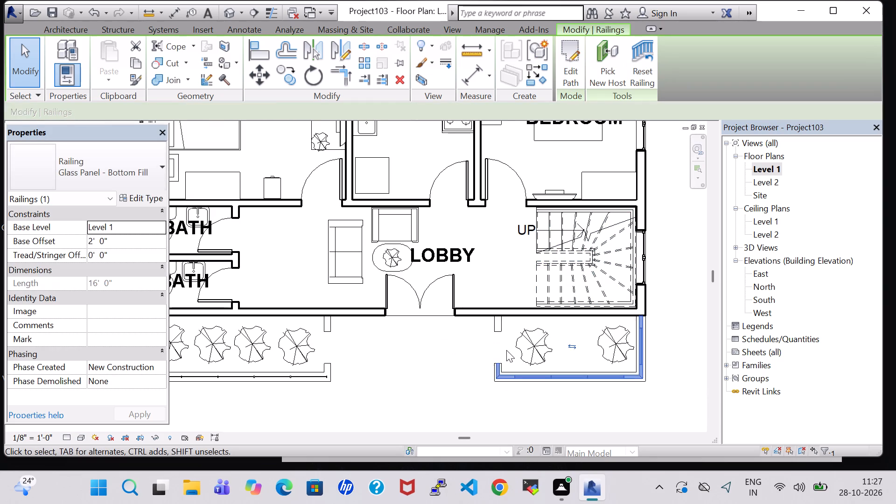
Move the short glass railing beside the house wall on the stair-side porch about 1' 1" toward the entrance, centering it on its short wall.
{"action": "scroll", "coordinate": [505, 350], "scroll_direction": "up", "scroll_amount": 7}
{"action": "left_click", "coordinate": [517, 280]}
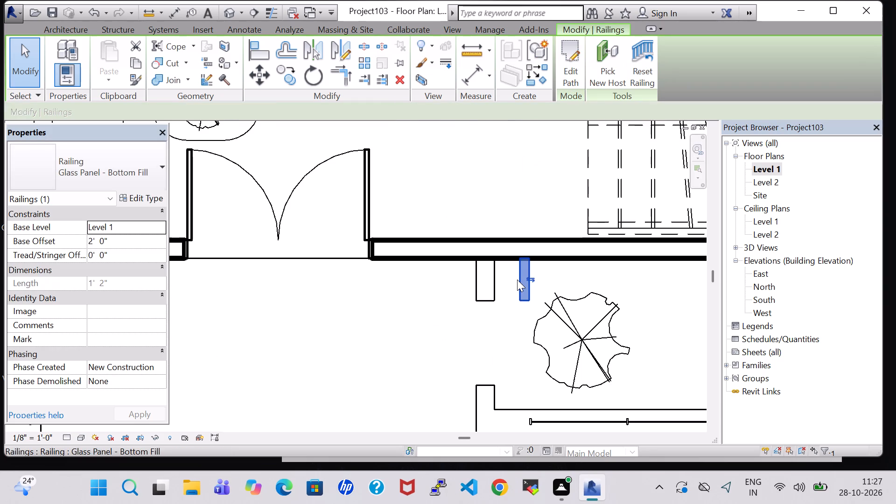
{"action": "key", "text": "Left"}
{"action": "key", "text": "Left"}
{"action": "key", "text": "Left"}
{"action": "key", "text": "Left"}
{"action": "key", "text": "Left"}
{"action": "key", "text": "Left"}
{"action": "key", "text": "Left"}
{"action": "key", "text": "Left"}
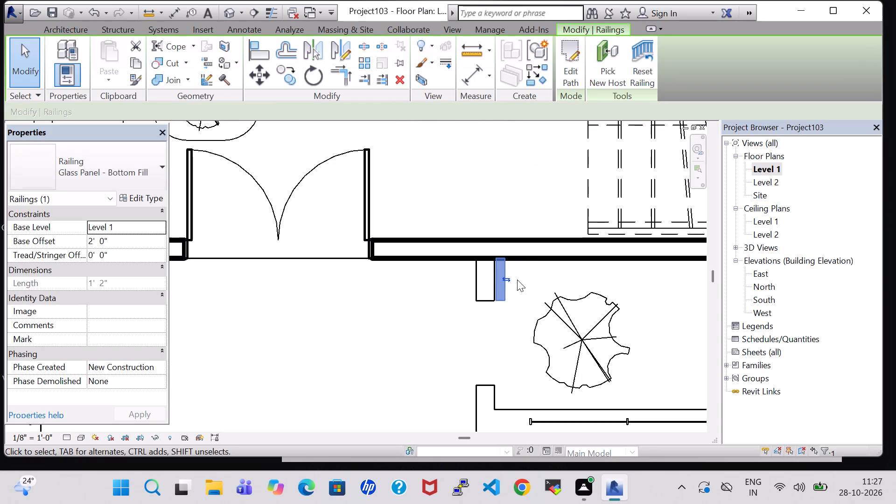
{"action": "key", "text": "Left"}
{"action": "key", "text": "Left"}
{"action": "key", "text": "Left"}
{"action": "key", "text": "Left"}
{"action": "key", "text": "Left"}
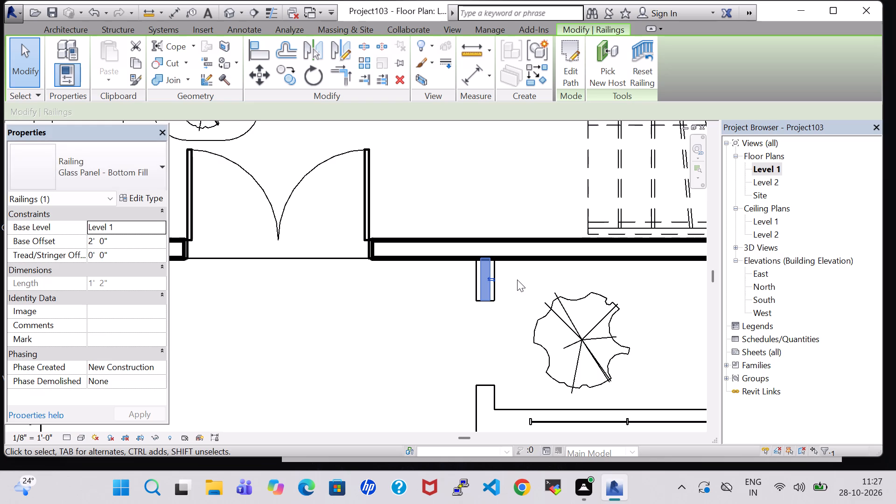
{"action": "left_click", "coordinate": [401, 305]}
Nudge the entrance-side Crane Lily on the stair-side porch slightly toward the entrance.
{"action": "scroll", "coordinate": [401, 305], "scroll_direction": "down", "scroll_amount": 7}
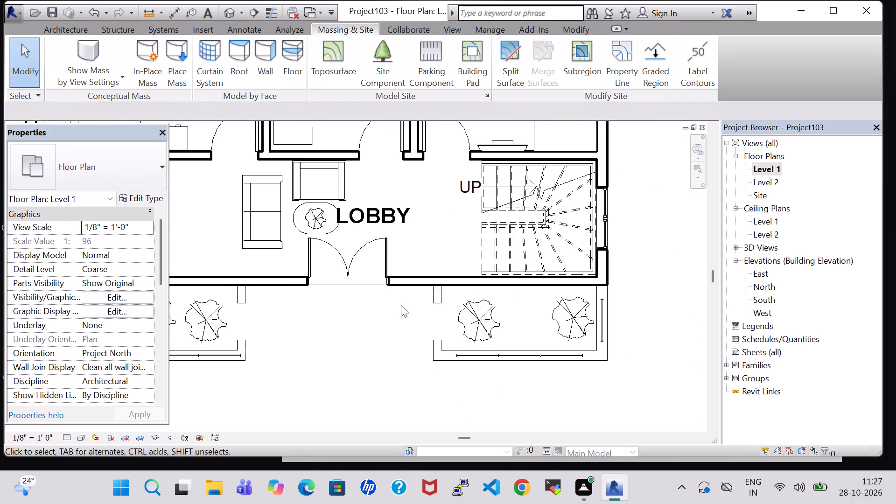
{"action": "scroll", "coordinate": [401, 305], "scroll_direction": "down", "scroll_amount": 2}
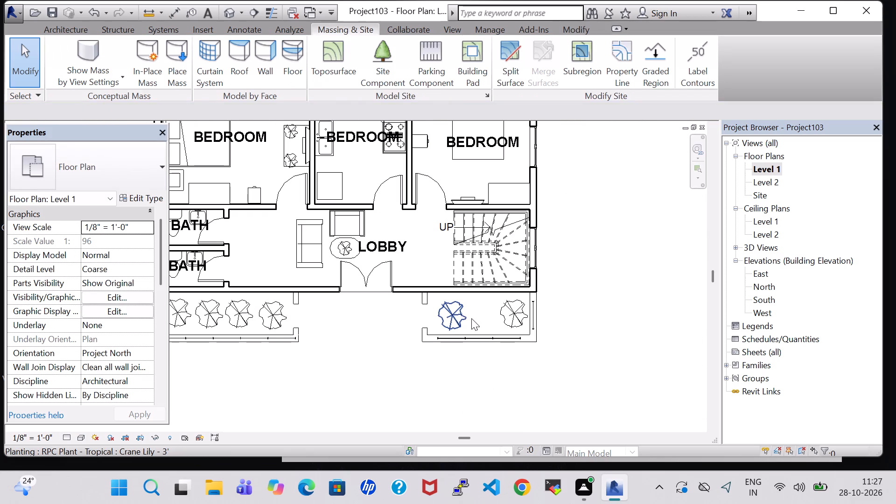
{"action": "left_click", "coordinate": [459, 316]}
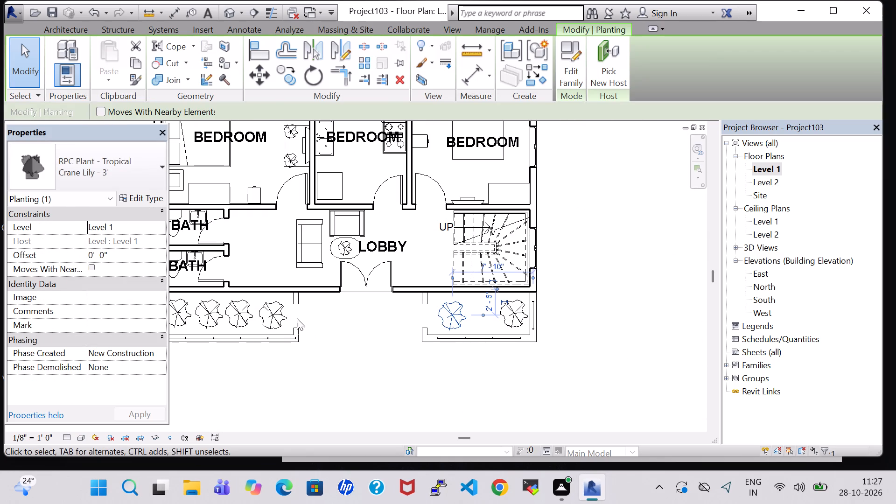
{"action": "left_click", "coordinate": [277, 316]}
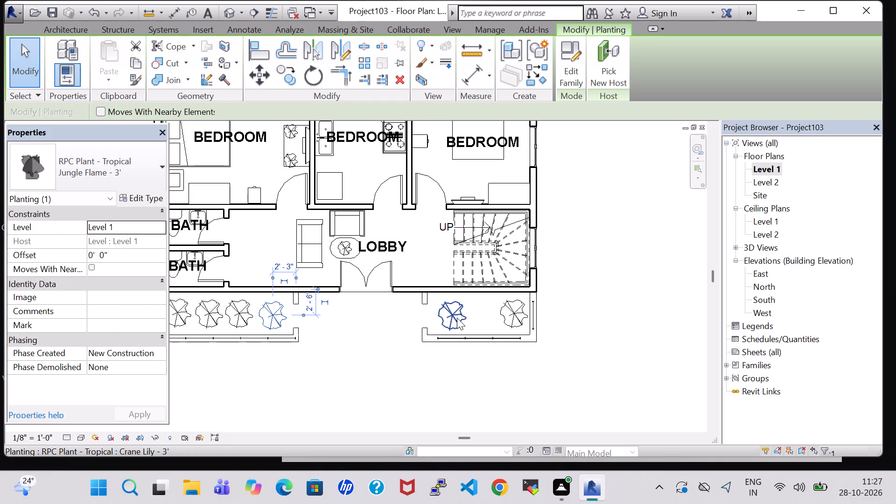
{"action": "left_click", "coordinate": [456, 318]}
{"action": "left_click", "coordinate": [506, 318]}
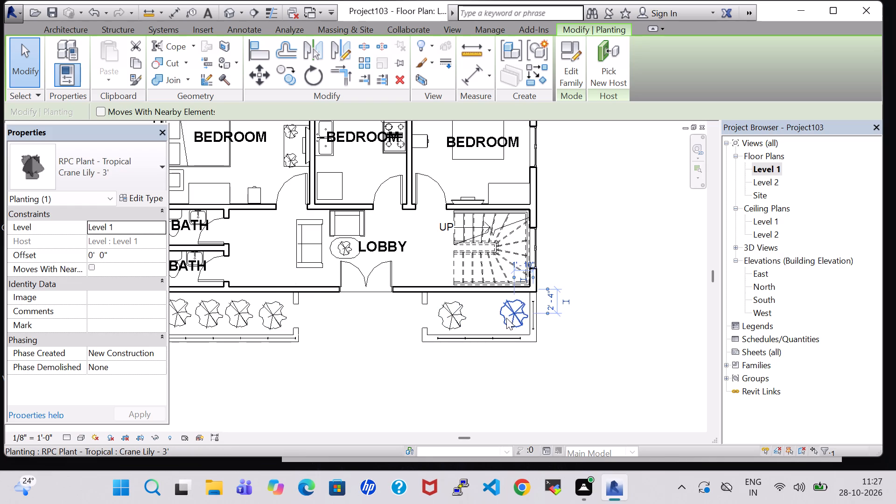
{"action": "left_click", "coordinate": [455, 322]}
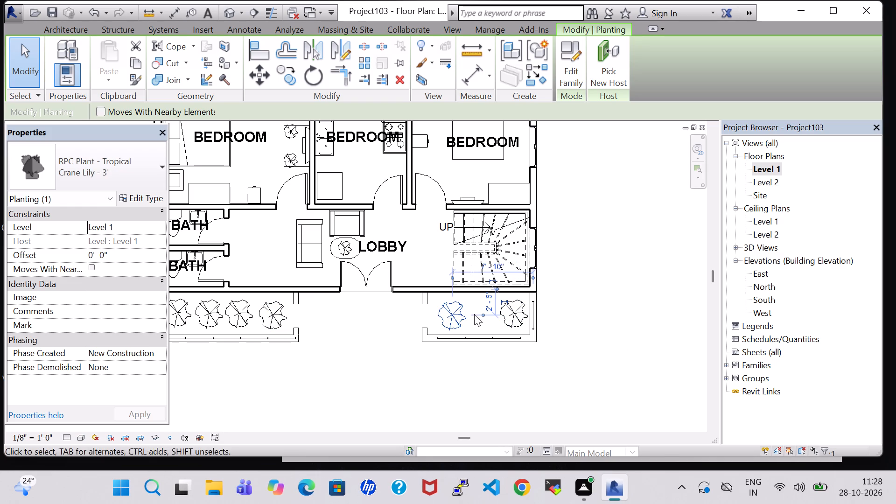
{"action": "key", "text": "Left"}
{"action": "key", "text": "Left"}
Place a third Crane Lily - 3' between the two stair-side porch plants, about 5' from the porch's outer end wall.
{"action": "left_click", "coordinate": [233, 317]}
{"action": "right_click", "coordinate": [233, 317]}
{"action": "right_click", "coordinate": [233, 317]}
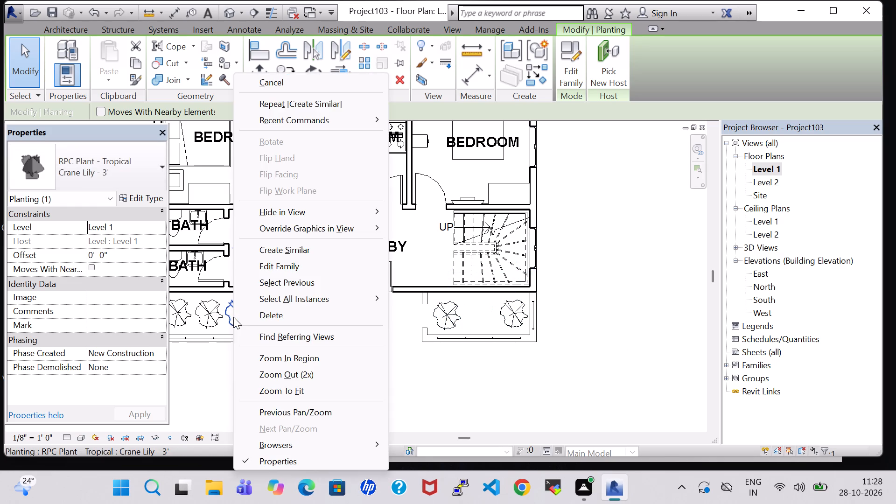
{"action": "left_click", "coordinate": [299, 249]}
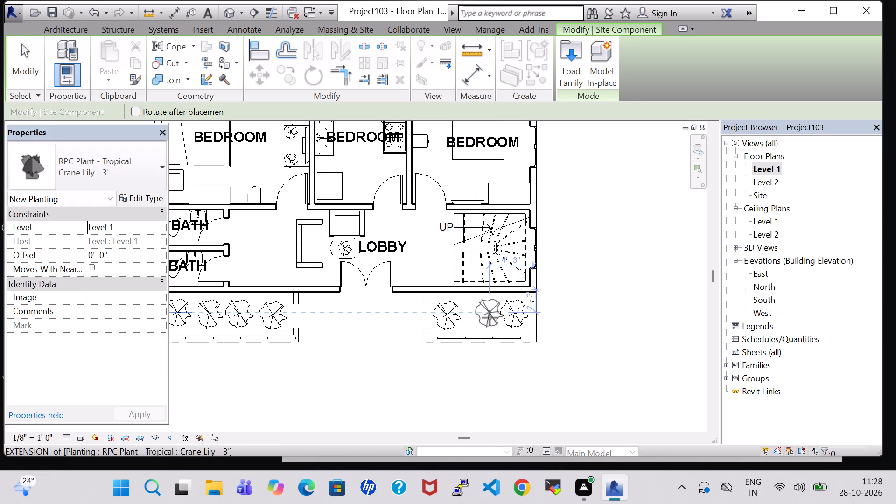
{"action": "left_click", "coordinate": [482, 318]}
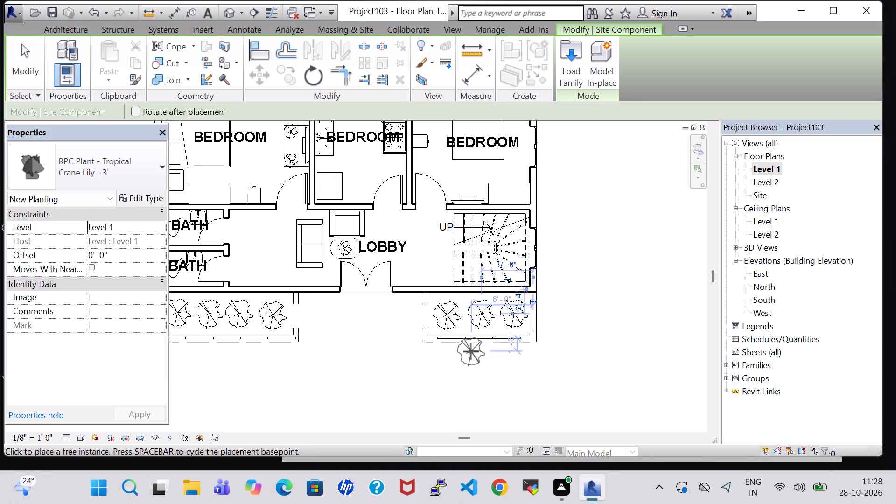
{"action": "key", "text": "Escape"}
{"action": "key", "text": "Escape"}
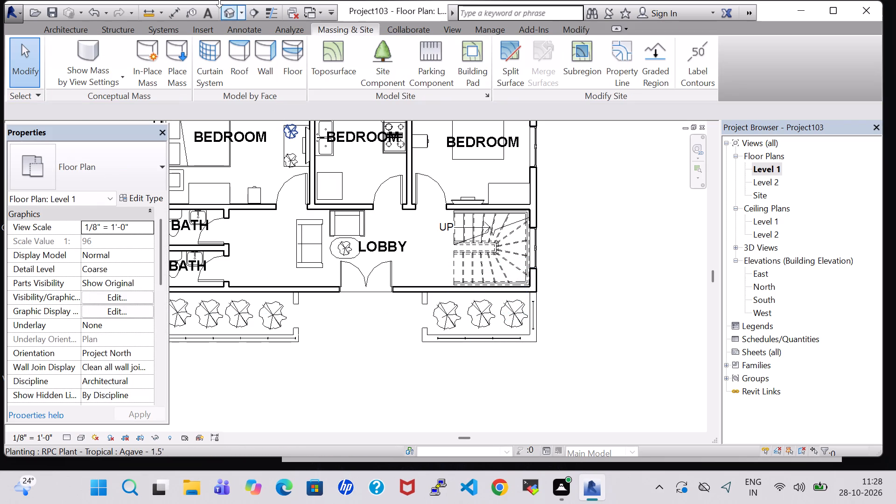
In the 3D view, duplicate the wall type of the bath-side porch's low front wall as Generic - 2'.
{"action": "left_click", "coordinate": [227, 12]}
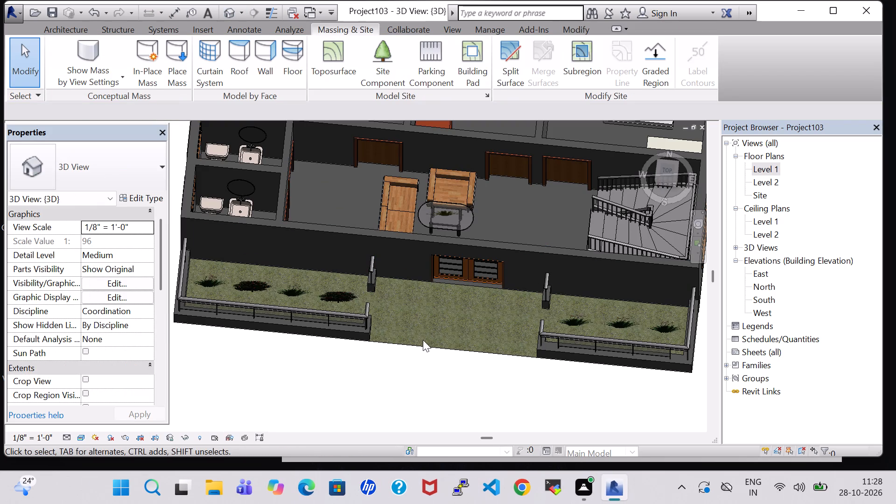
{"action": "middle_click_drag", "start_coordinate": [423, 340], "coordinate": [425, 155], "text": "shift"}
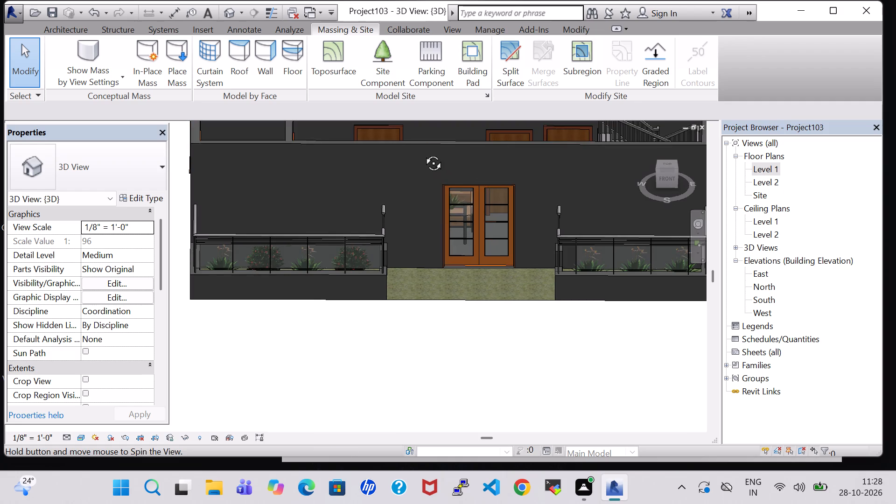
{"action": "middle_click_drag", "start_coordinate": [484, 314], "coordinate": [479, 283]}
{"action": "middle_click_drag", "start_coordinate": [478, 287], "coordinate": [479, 287]}
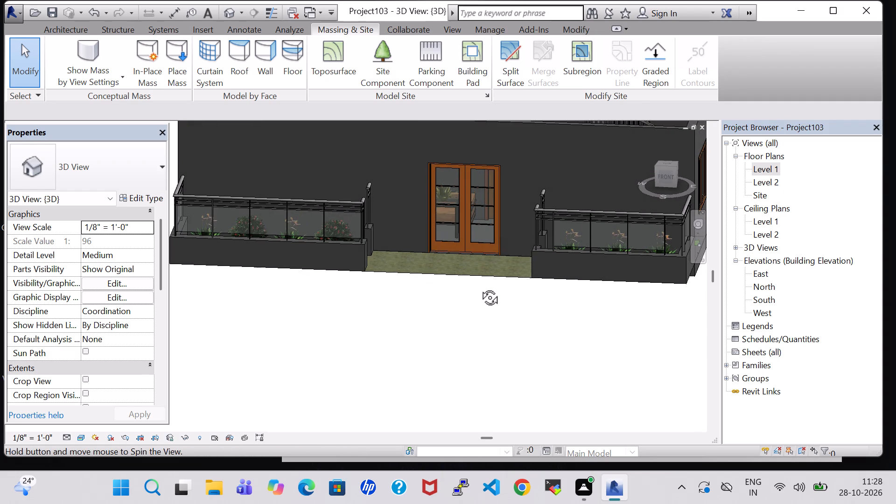
{"action": "middle_click_drag", "start_coordinate": [479, 287], "coordinate": [487, 274]}
{"action": "left_click", "coordinate": [322, 238]}
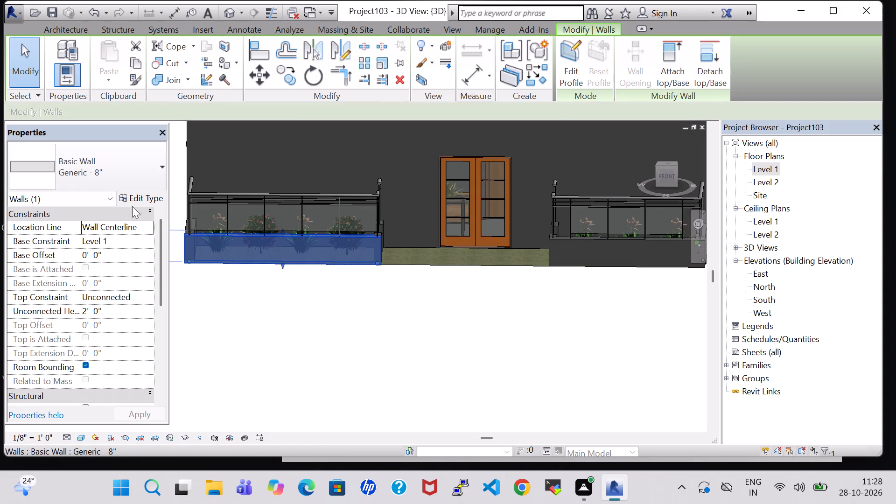
{"action": "left_click", "coordinate": [136, 200]}
{"action": "left_click", "coordinate": [518, 111]}
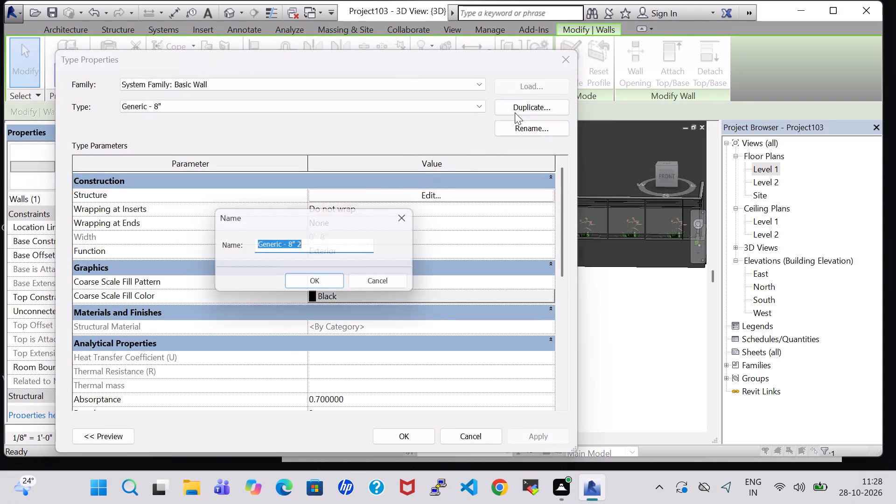
{"action": "left_click", "coordinate": [320, 243]}
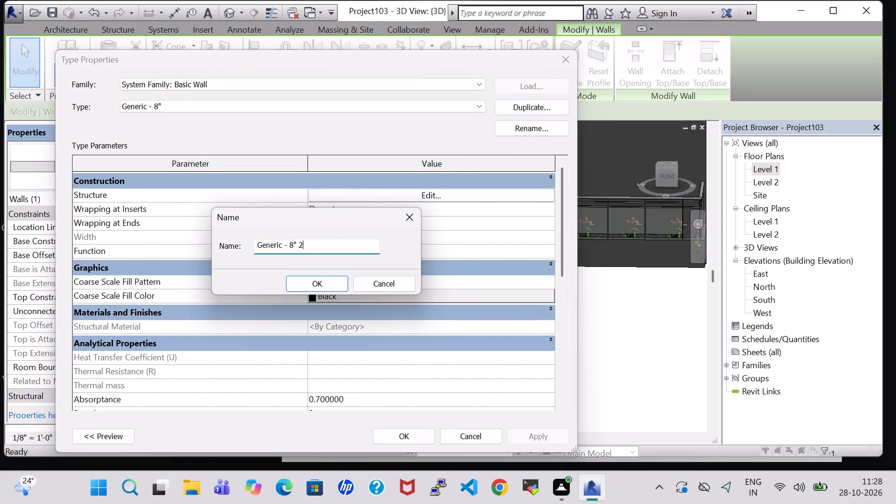
{"action": "key", "text": "BackSpace"}
{"action": "key", "text": "BackSpace"}
{"action": "key", "text": "BackSpace"}
{"action": "key", "text": "BackSpace"}
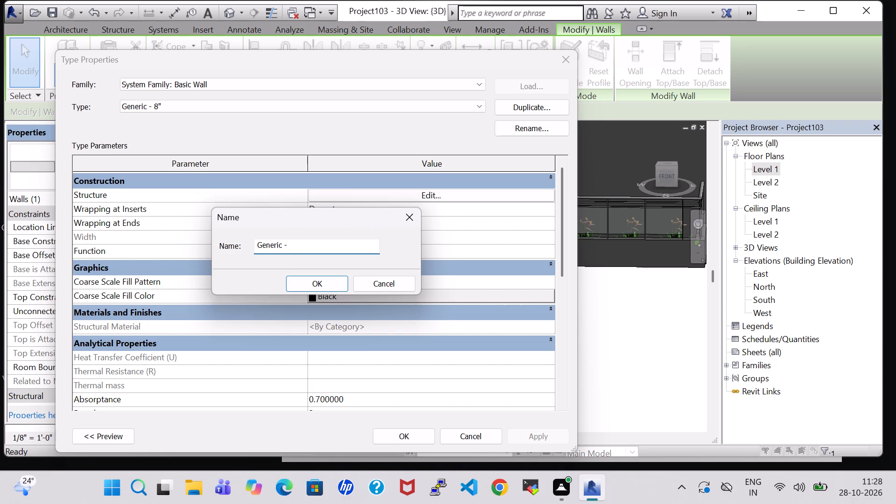
{"action": "key", "text": "2"}
{"action": "key", "text": "shift+quotedbl"}
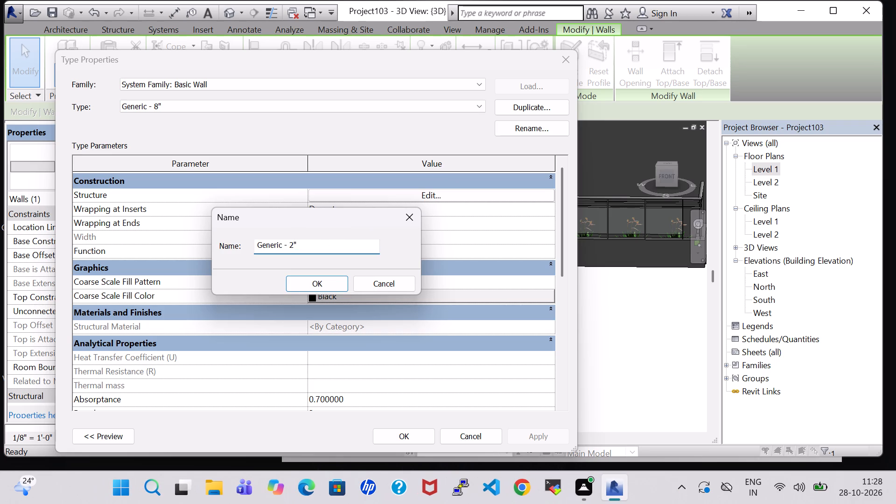
{"action": "key", "text": "BackSpace"}
{"action": "key", "text": "apostrophe"}
{"action": "left_click", "coordinate": [322, 280]}
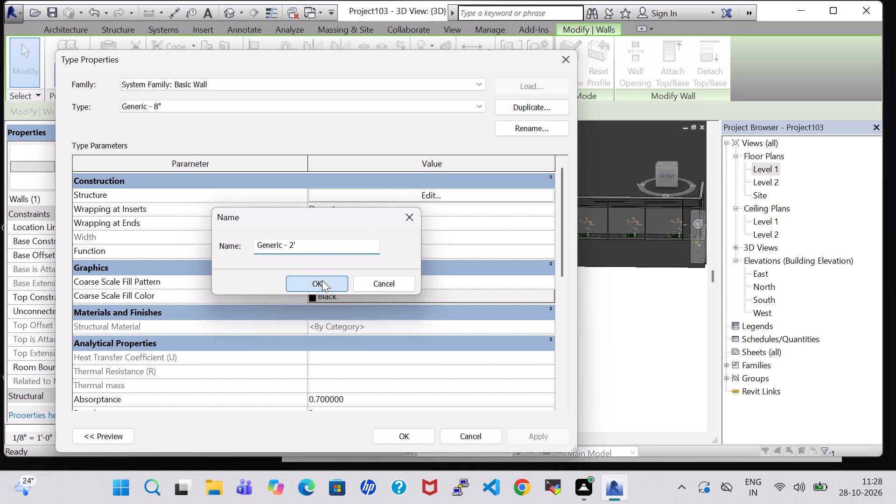
Open the Generic - 2' wall type's structure and re-enter the structure layer's thickness as 8".
{"action": "left_click", "coordinate": [428, 190]}
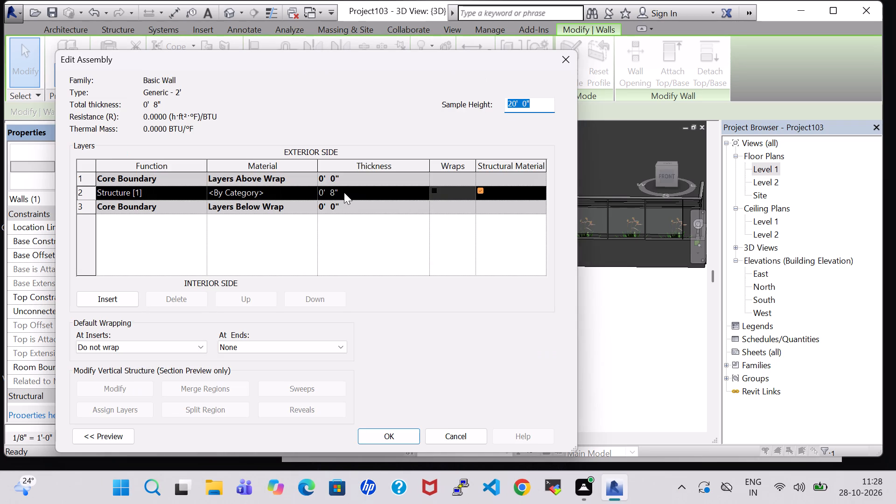
{"action": "double_click", "coordinate": [333, 192]}
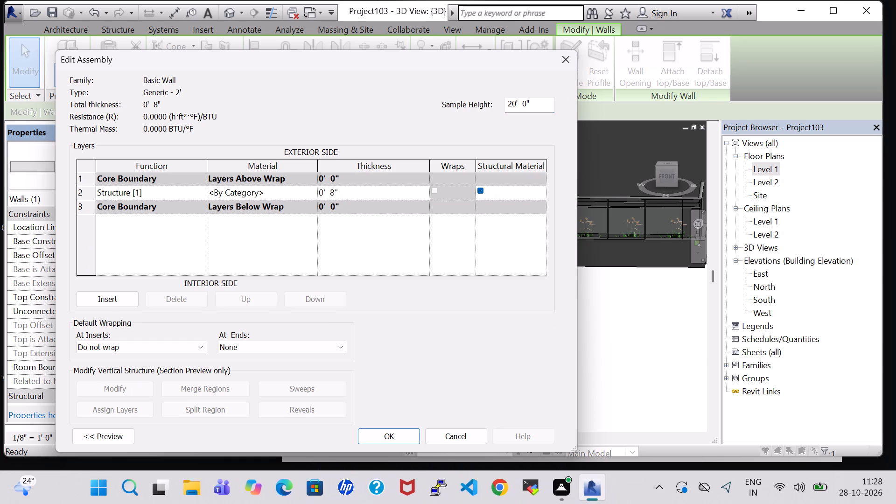
{"action": "key", "text": "BackSpace"}
{"action": "key", "text": "2"}
{"action": "key", "text": "BackSpace"}
{"action": "key", "text": "BackSpace"}
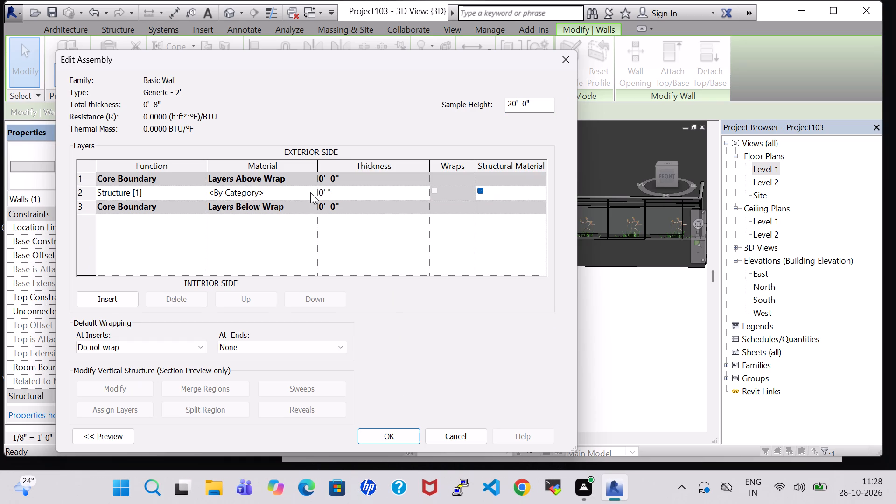
{"action": "left_click", "coordinate": [311, 191]}
{"action": "left_click", "coordinate": [528, 249]}
{"action": "key", "text": "8"}
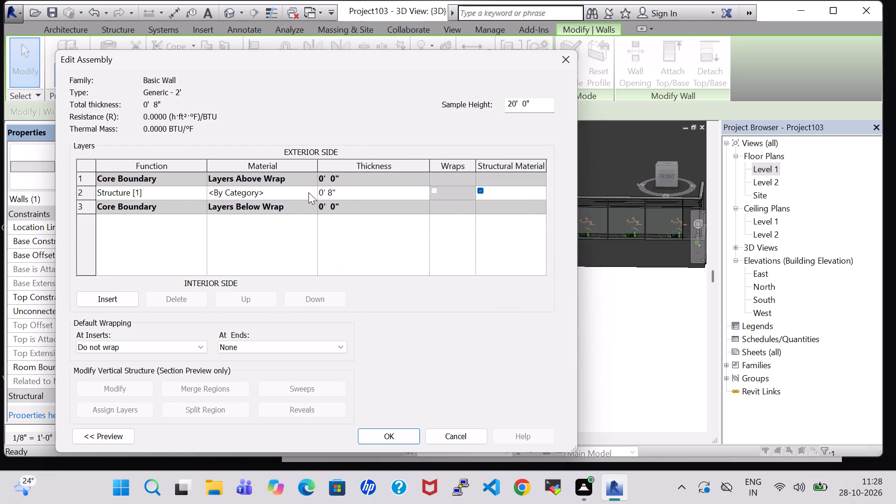
Assign the Birch material to the structure layer of the Generic - 2' wall type and apply the type changes.
{"action": "left_click", "coordinate": [315, 187]}
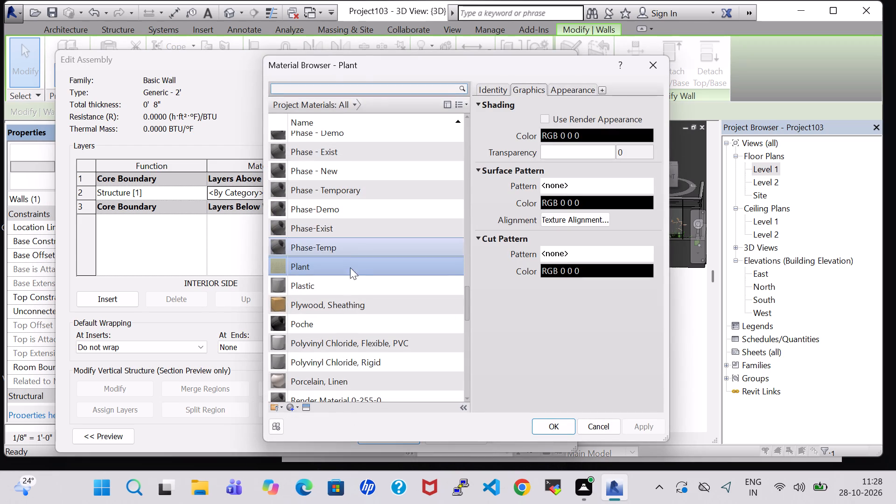
{"action": "scroll", "coordinate": [406, 248], "scroll_direction": "up", "scroll_amount": 11}
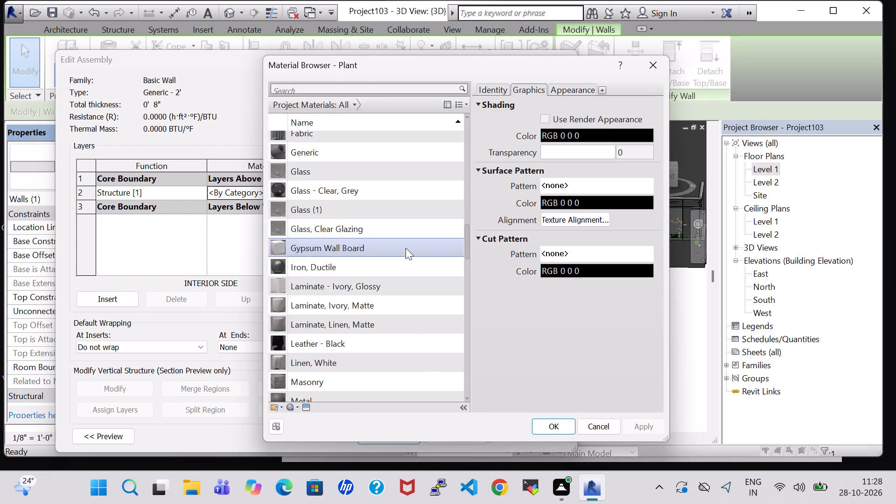
{"action": "scroll", "coordinate": [406, 248], "scroll_direction": "up", "scroll_amount": 17}
{"action": "scroll", "coordinate": [406, 248], "scroll_direction": "down", "scroll_amount": 2}
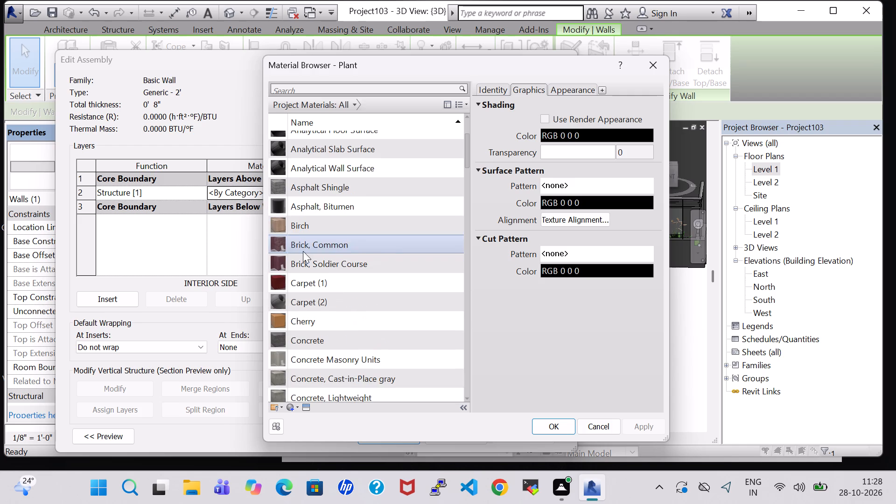
{"action": "left_click", "coordinate": [294, 231]}
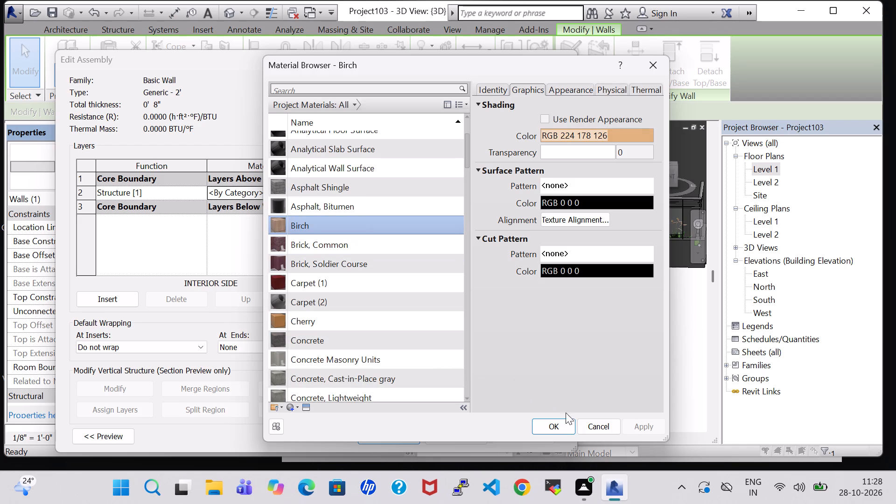
{"action": "left_click", "coordinate": [555, 426]}
{"action": "left_click", "coordinate": [415, 433]}
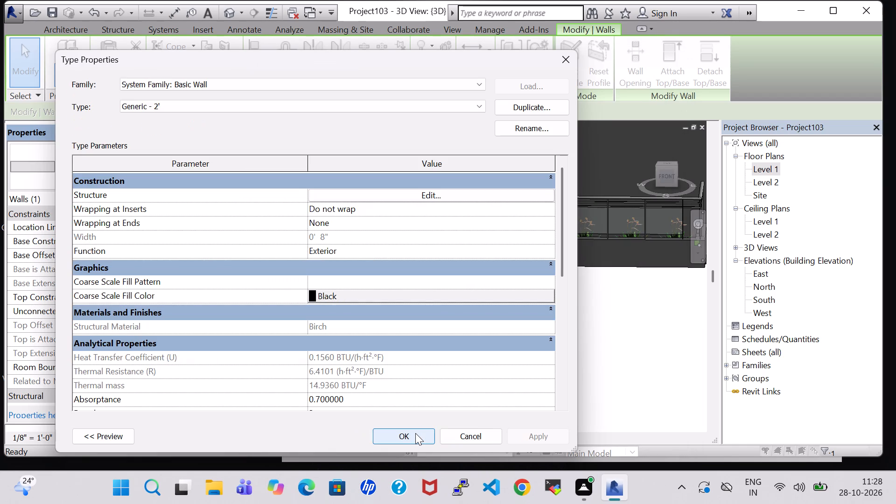
{"action": "left_click", "coordinate": [405, 434]}
{"action": "left_click", "coordinate": [401, 392]}
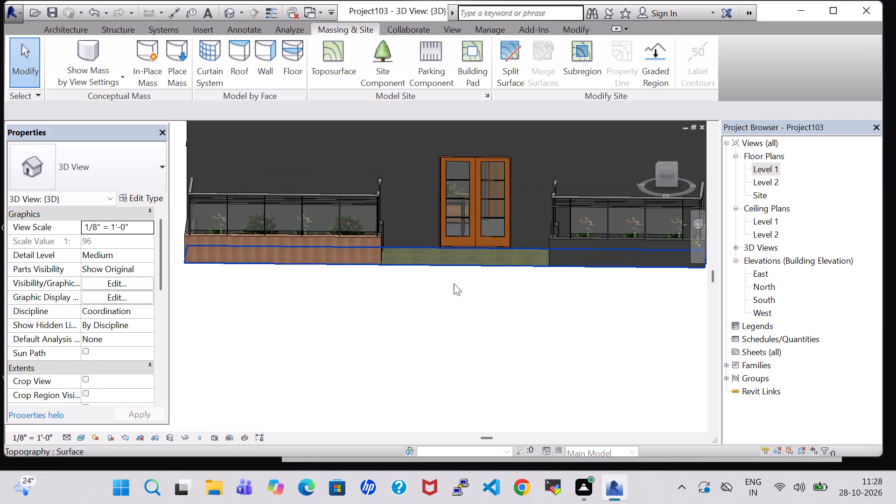
Change the bath-side porch's low outer end wall to the Generic - 2' type.
{"action": "middle_click_drag", "start_coordinate": [272, 315], "coordinate": [323, 335], "text": "shift"}
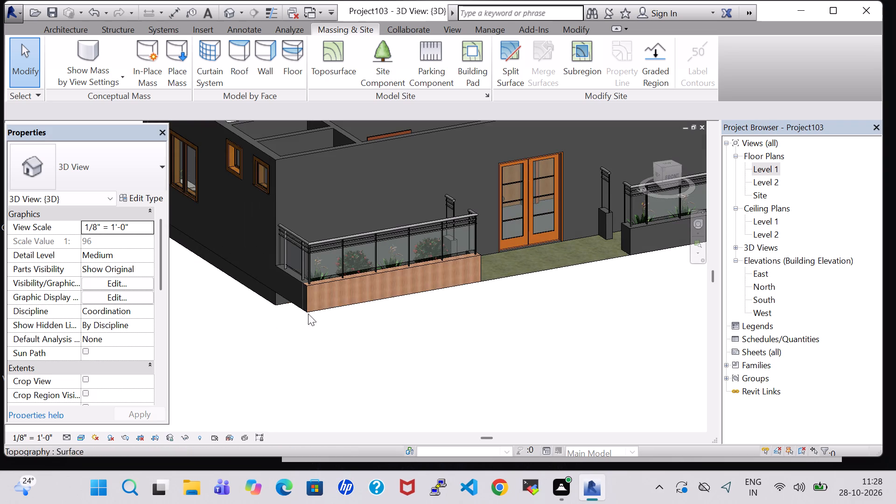
{"action": "left_click", "coordinate": [291, 273]}
{"action": "left_click", "coordinate": [138, 171]}
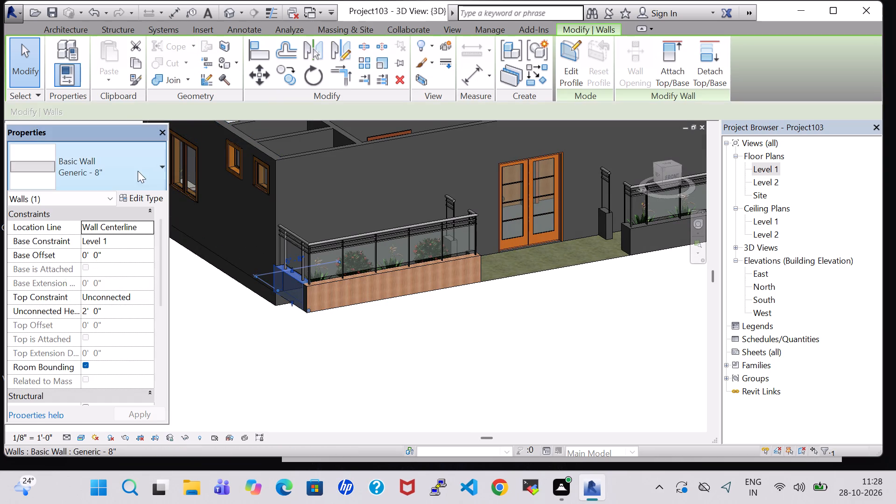
{"action": "left_click", "coordinate": [112, 456]}
{"action": "left_click", "coordinate": [419, 366]}
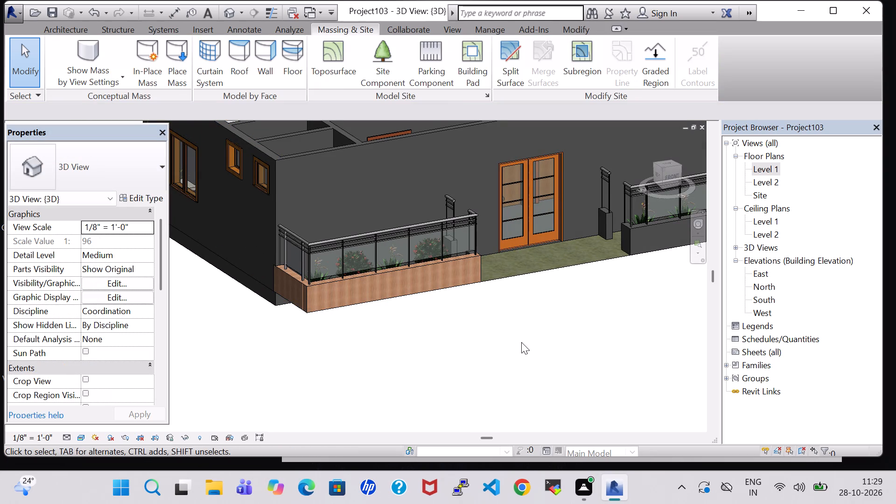
Change the bath-side porch's two short entrance-side walls, one beside the house and one at the front, to Generic - 2'.
{"action": "middle_click_drag", "start_coordinate": [523, 341], "coordinate": [418, 369], "text": "shift"}
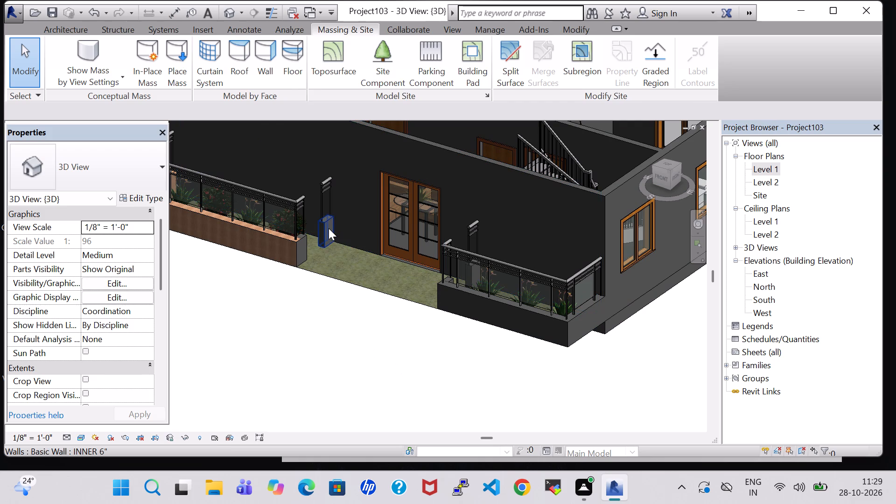
{"action": "left_click", "coordinate": [329, 228]}
{"action": "left_click", "coordinate": [110, 162]}
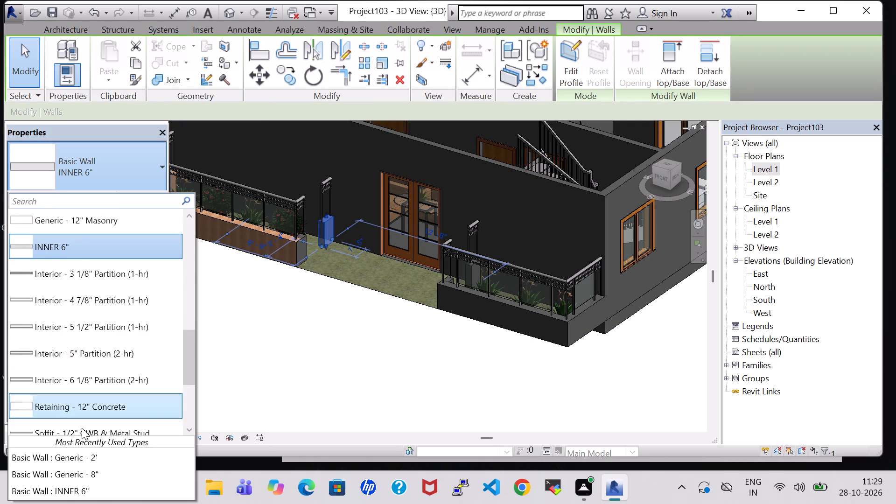
{"action": "left_click", "coordinate": [87, 453]}
{"action": "left_click", "coordinate": [275, 349]}
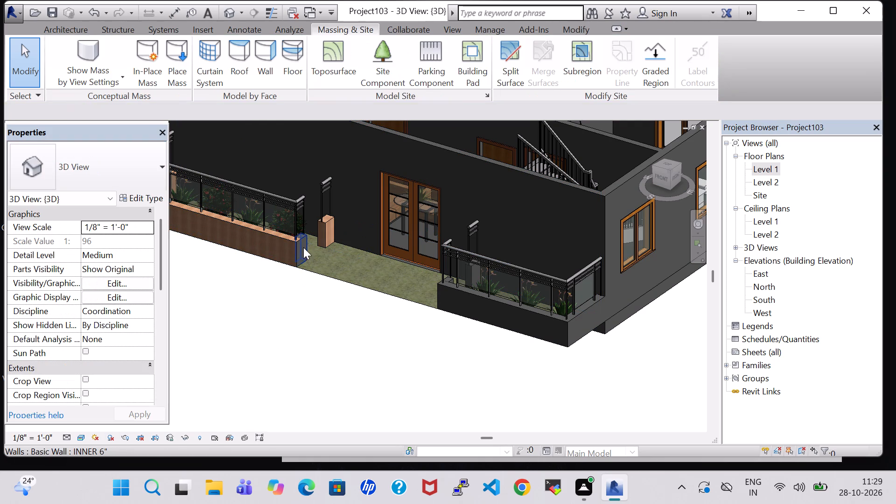
{"action": "left_click", "coordinate": [303, 245]}
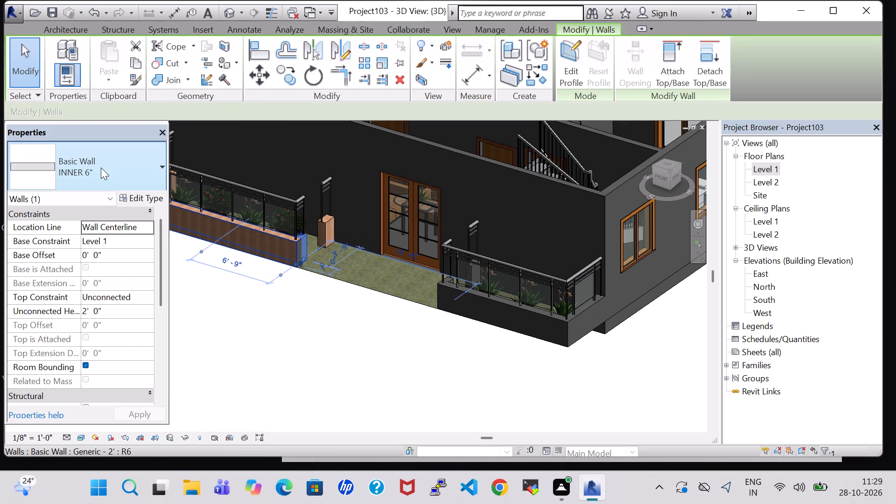
{"action": "left_click", "coordinate": [101, 168]}
{"action": "left_click", "coordinate": [90, 457]}
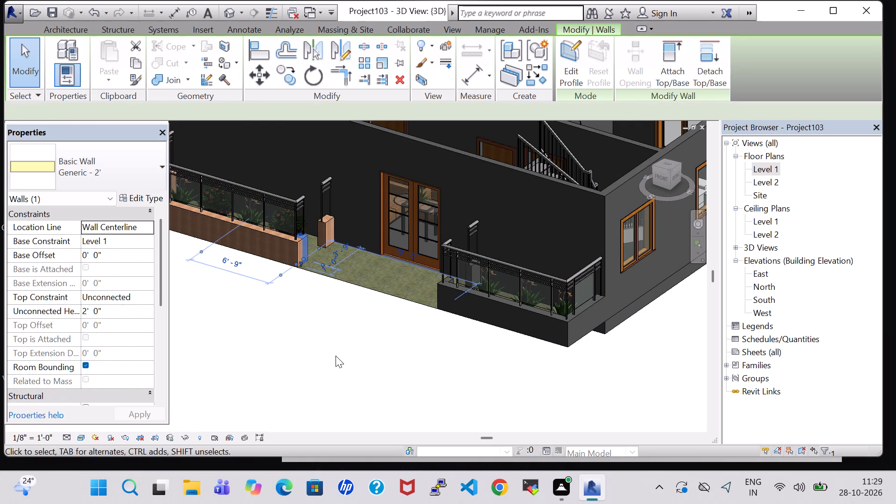
{"action": "left_click", "coordinate": [336, 356]}
Change the stair-side porch's low front wall to the Generic - 2' type.
{"action": "middle_click_drag", "start_coordinate": [354, 340], "coordinate": [382, 353], "text": "shift"}
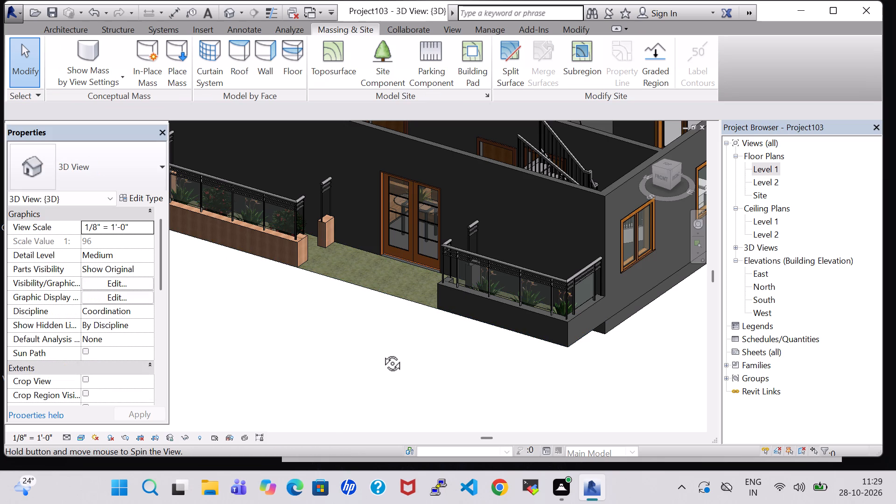
{"action": "middle_click_drag", "start_coordinate": [382, 353], "coordinate": [384, 353], "text": "shift"}
{"action": "left_click", "coordinate": [523, 295]}
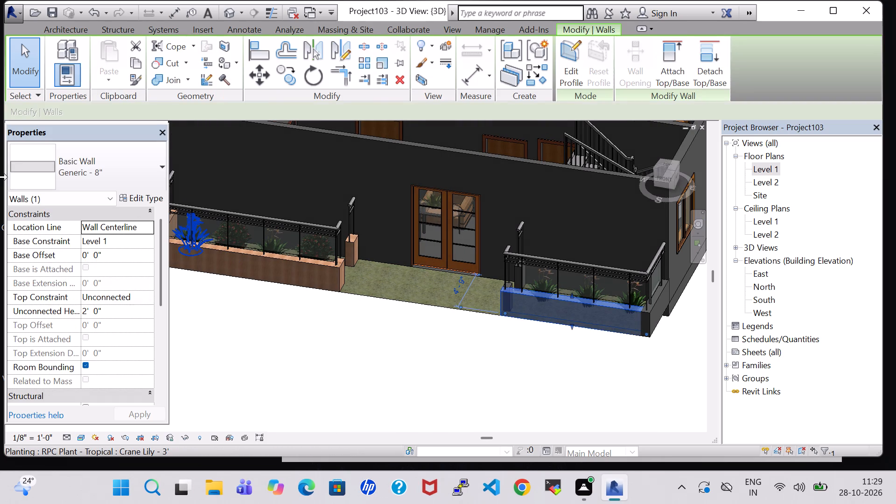
{"action": "left_click", "coordinate": [118, 177]}
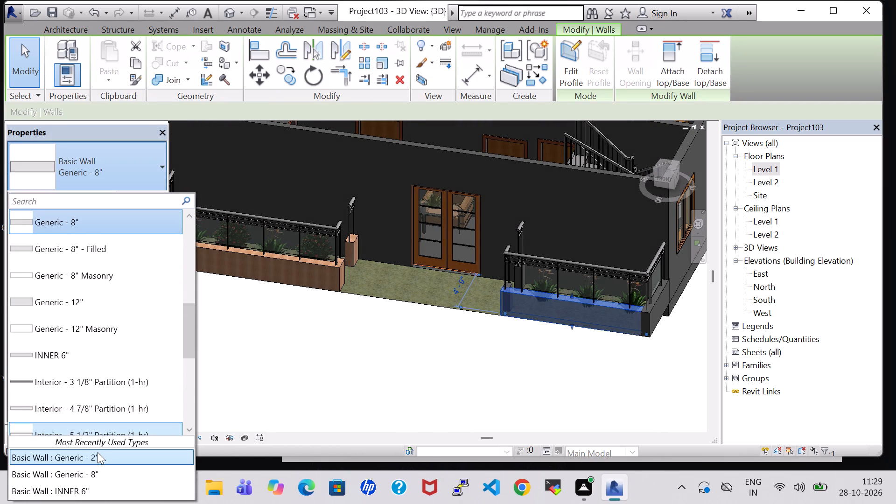
{"action": "left_click", "coordinate": [98, 452]}
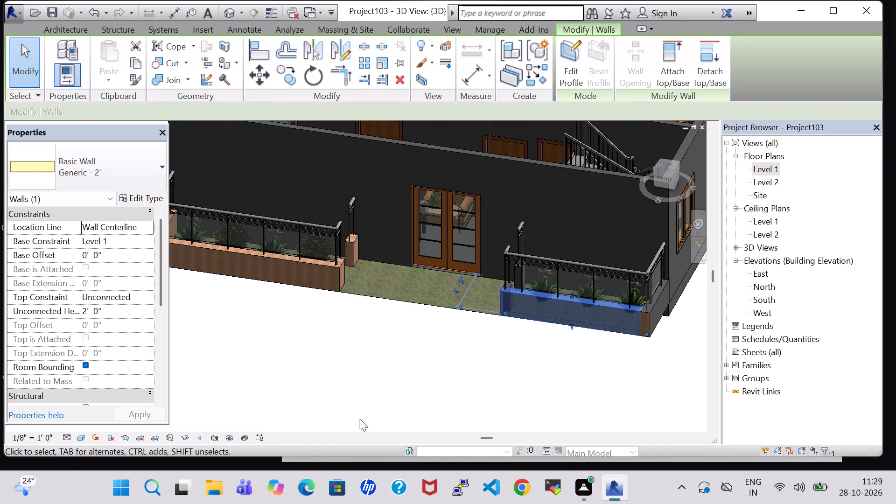
{"action": "left_click", "coordinate": [392, 393]}
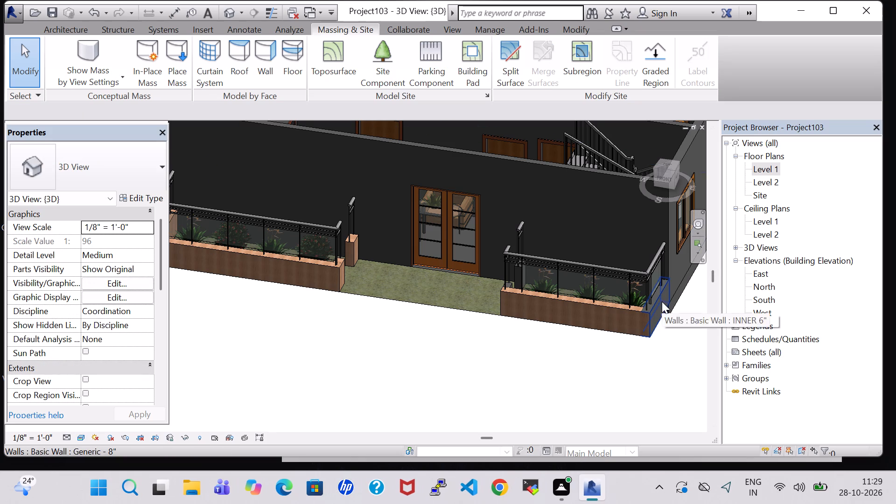
Change the stair-side porch's low outer end wall to the Generic - 2' type.
{"action": "left_click", "coordinate": [662, 314]}
{"action": "left_click", "coordinate": [74, 182]}
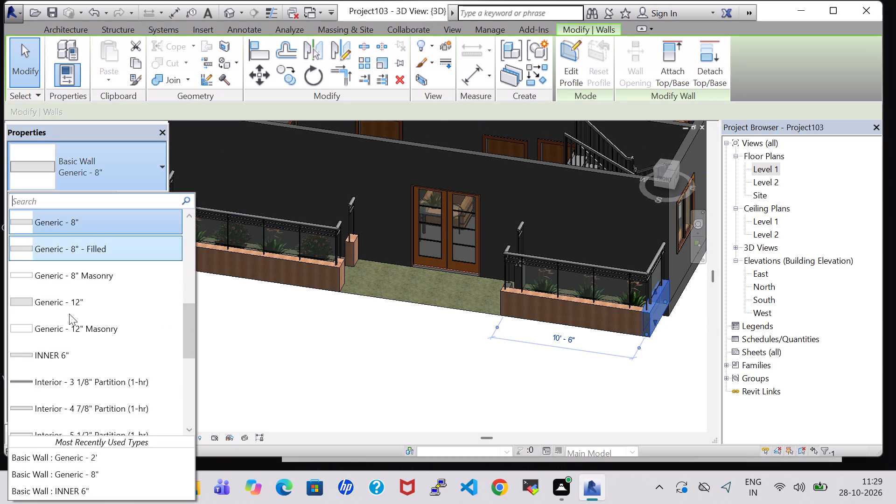
{"action": "left_click", "coordinate": [91, 458]}
{"action": "left_click", "coordinate": [330, 353]}
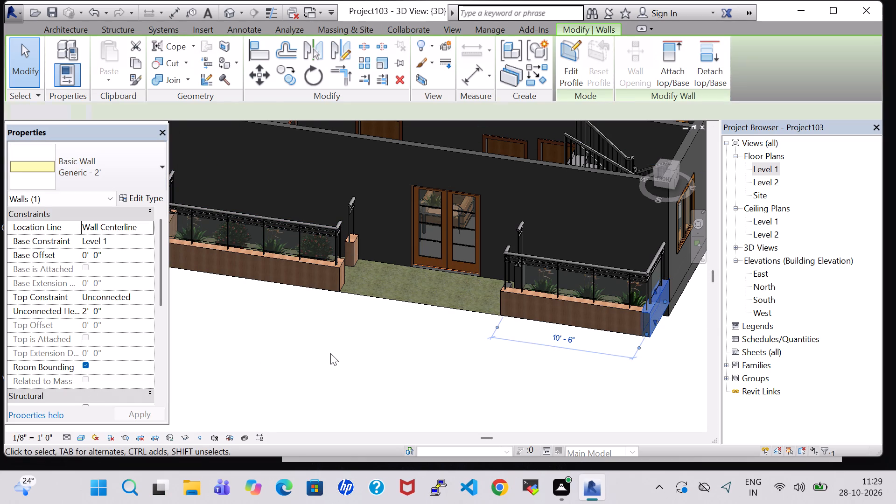
Change the stair-side porch's two short entrance-side walls, one beside the house and one at the front, to Generic - 2'.
{"action": "middle_click_drag", "start_coordinate": [330, 353], "coordinate": [477, 387], "text": "shift"}
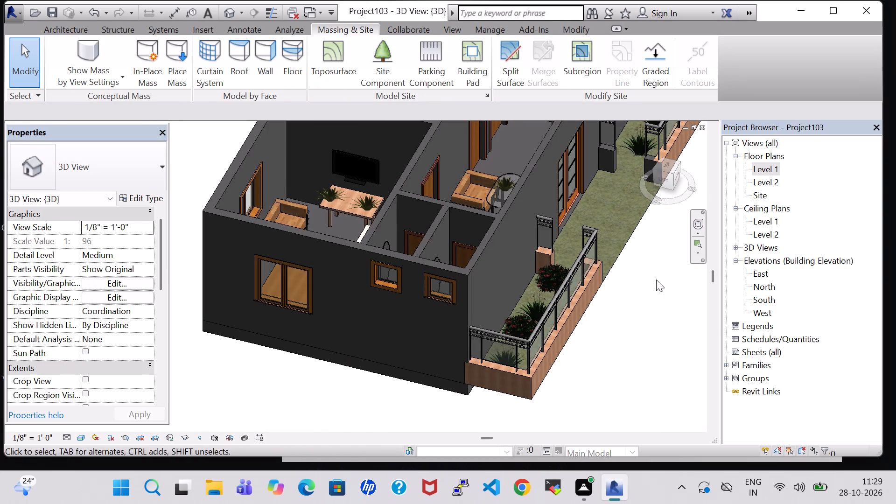
{"action": "middle_click_drag", "start_coordinate": [656, 280], "coordinate": [636, 395]}
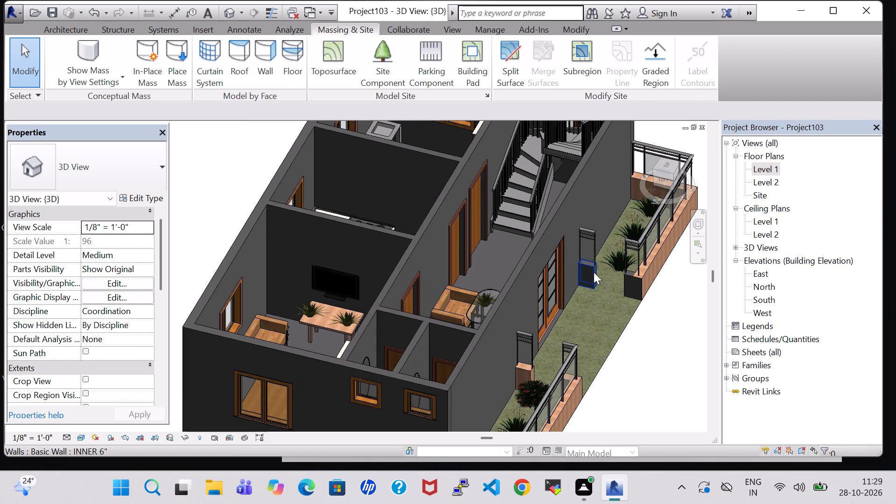
{"action": "left_click", "coordinate": [594, 272]}
{"action": "left_click", "coordinate": [133, 159]}
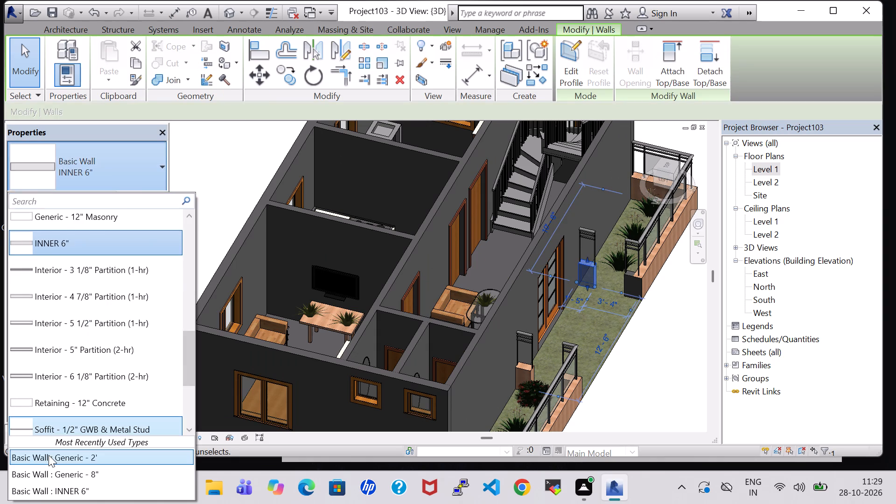
{"action": "left_click", "coordinate": [49, 455]}
{"action": "left_click", "coordinate": [627, 280]}
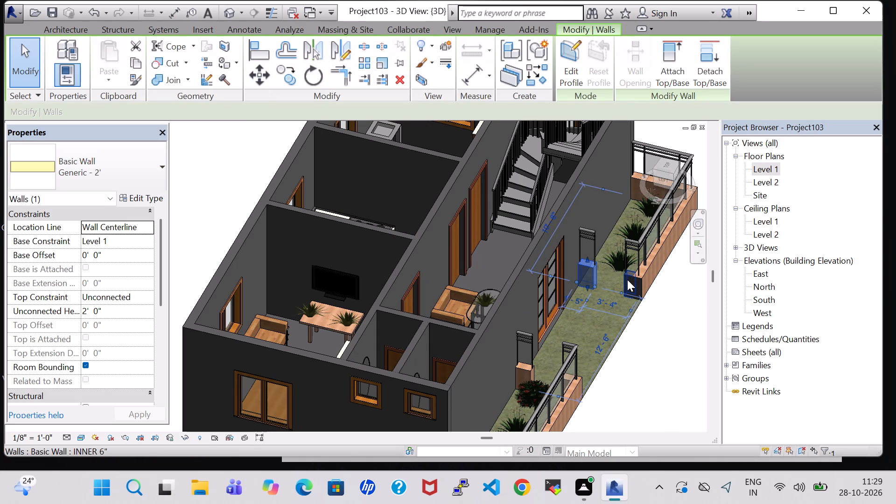
{"action": "left_click", "coordinate": [109, 160]}
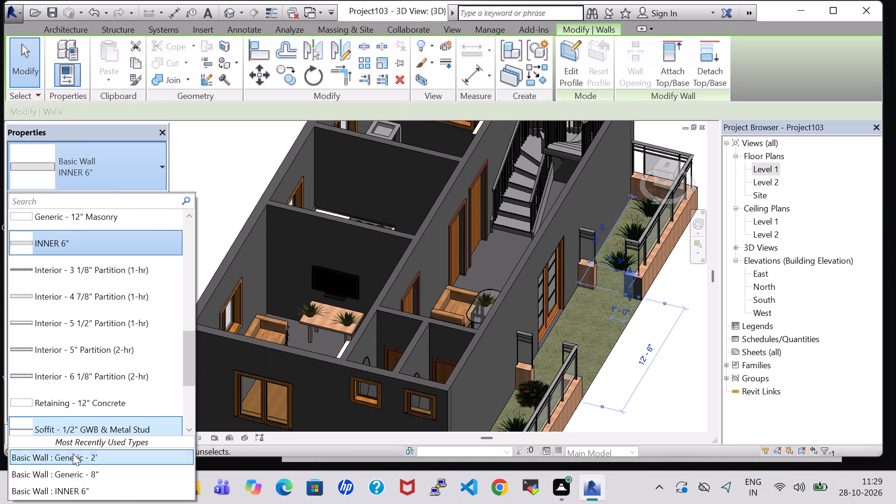
{"action": "left_click", "coordinate": [73, 454]}
{"action": "left_click", "coordinate": [662, 379]}
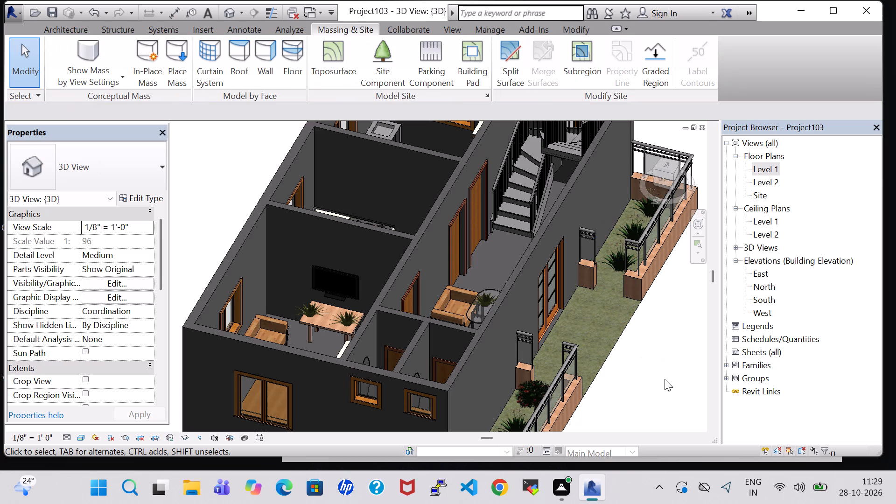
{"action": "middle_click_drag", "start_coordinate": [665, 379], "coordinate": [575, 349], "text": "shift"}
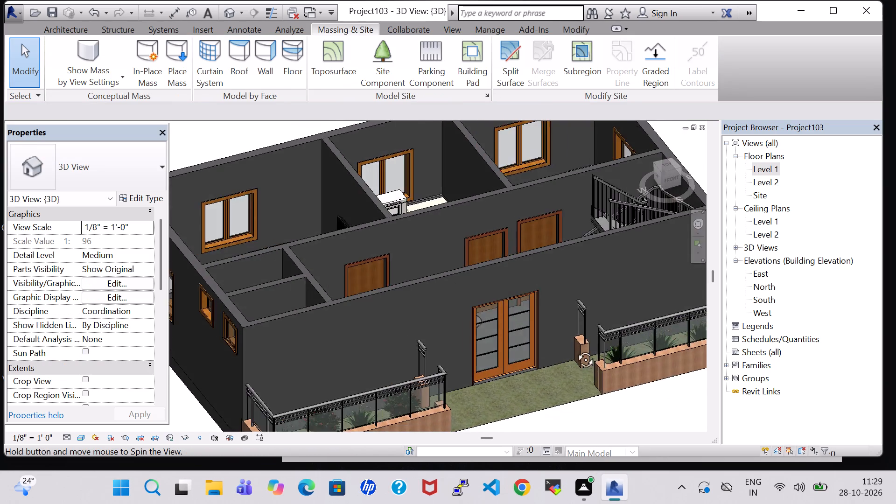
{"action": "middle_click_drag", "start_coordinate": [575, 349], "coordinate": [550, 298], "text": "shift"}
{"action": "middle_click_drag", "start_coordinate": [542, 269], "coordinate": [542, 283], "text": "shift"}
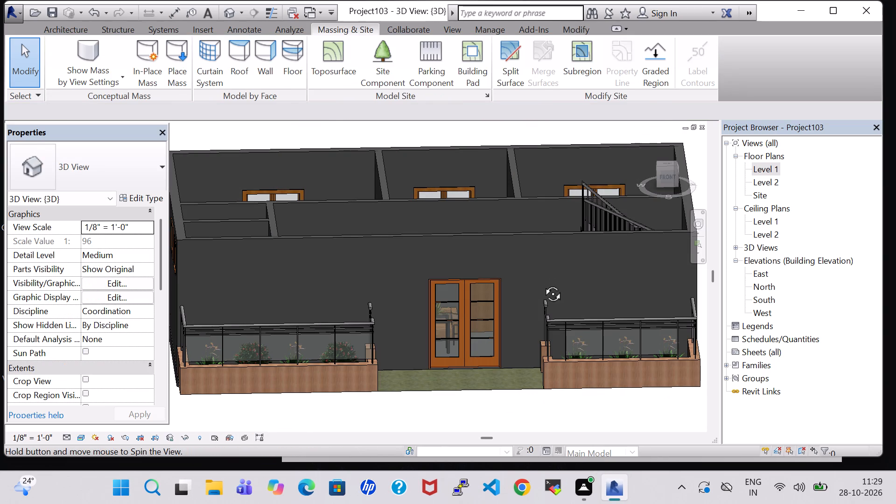
Set the structure layer material of the front wall's INNER 6" type to Brick, Common.
{"action": "middle_click_drag", "start_coordinate": [542, 283], "coordinate": [541, 301], "text": "shift"}
{"action": "left_click", "coordinate": [446, 253]}
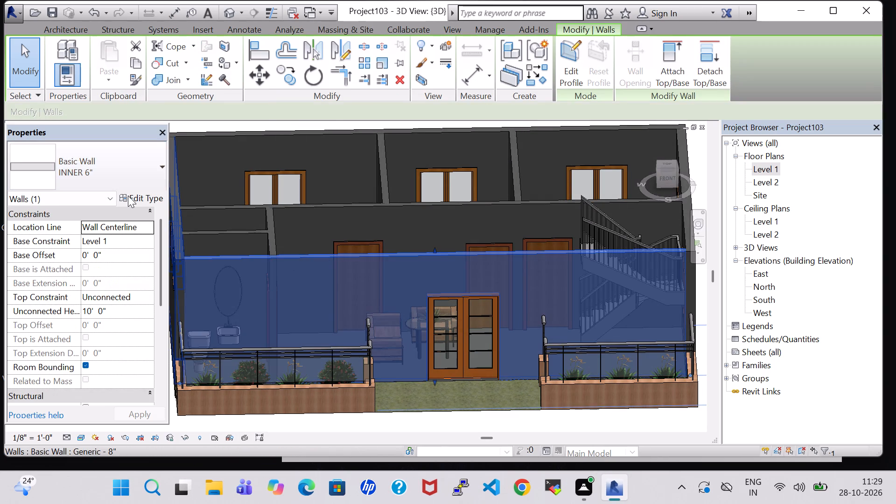
{"action": "left_click", "coordinate": [129, 198]}
{"action": "left_click", "coordinate": [420, 197]}
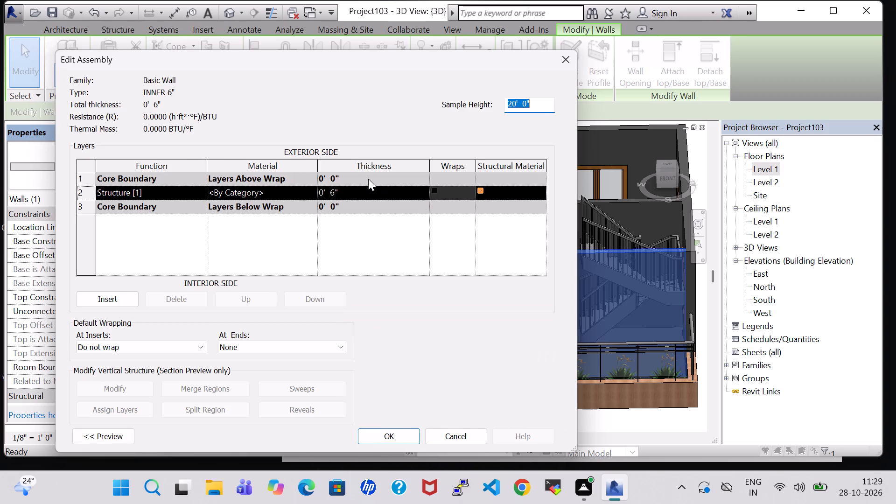
{"action": "left_click", "coordinate": [313, 189]}
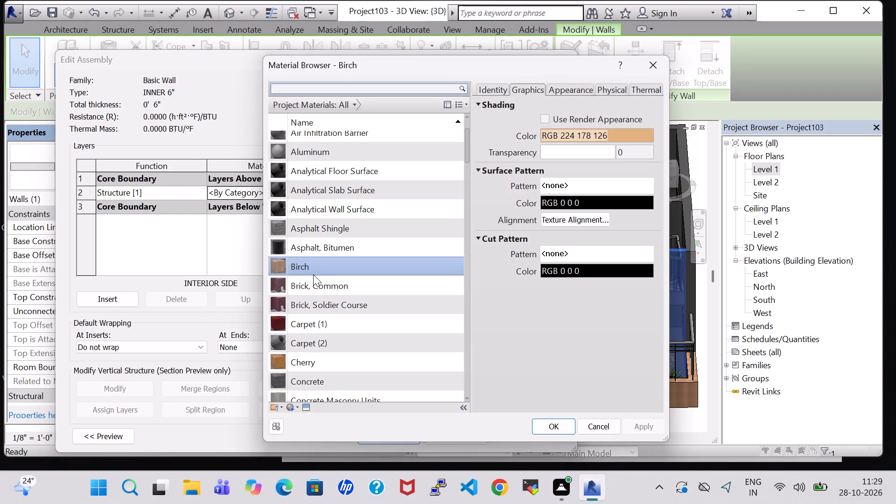
{"action": "left_click", "coordinate": [314, 280]}
{"action": "left_click", "coordinate": [566, 431]}
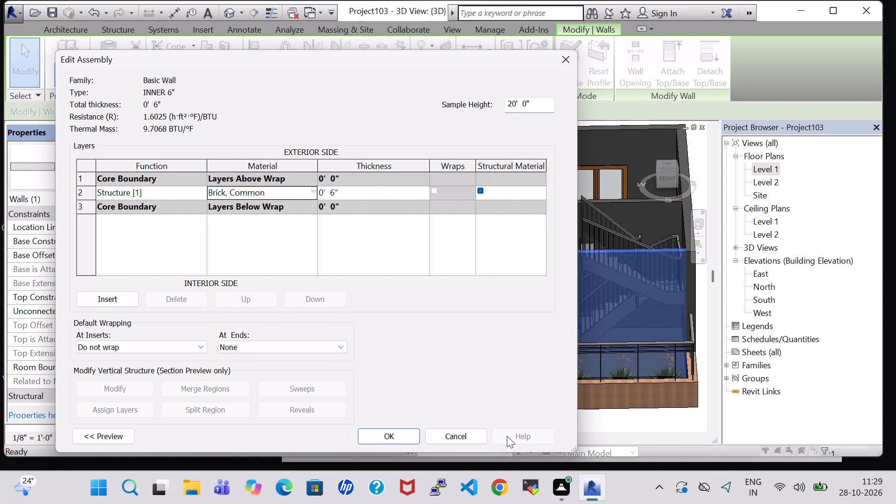
{"action": "left_click", "coordinate": [406, 437]}
{"action": "left_click", "coordinate": [408, 432]}
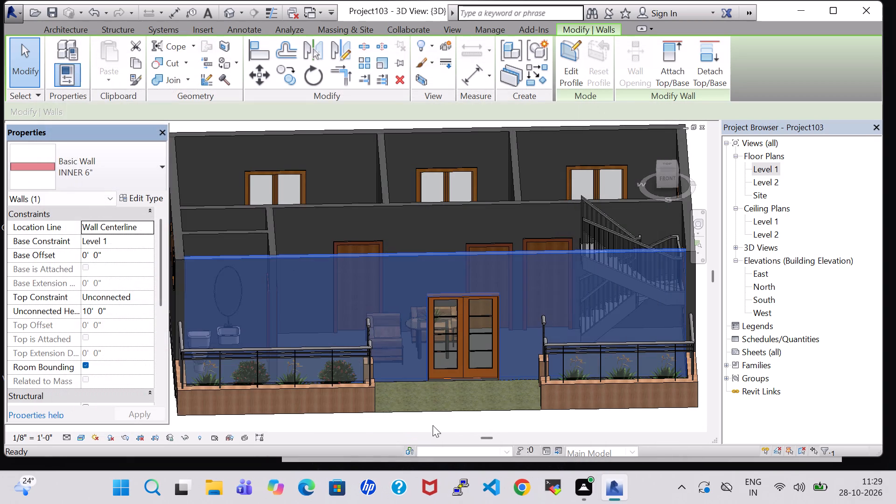
{"action": "left_click", "coordinate": [464, 421]}
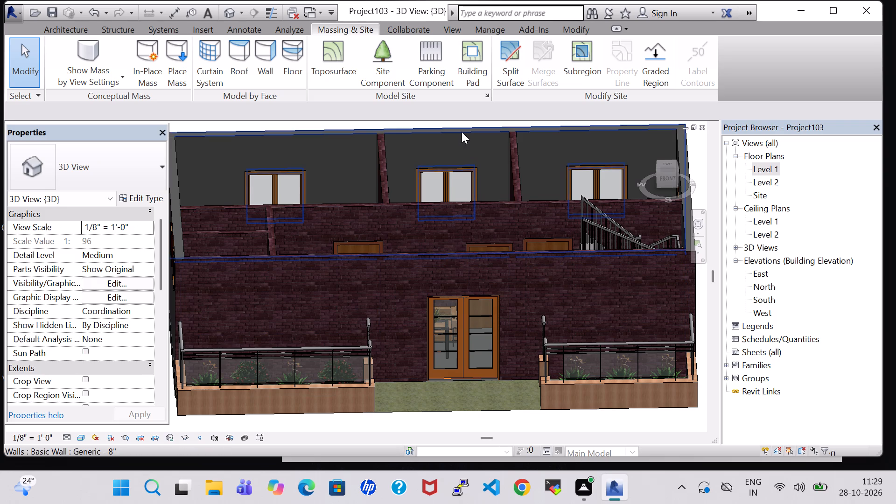
Set the structure layer material of the rear exterior wall's Generic - 8" type to Brick, Common.
{"action": "left_click", "coordinate": [462, 132]}
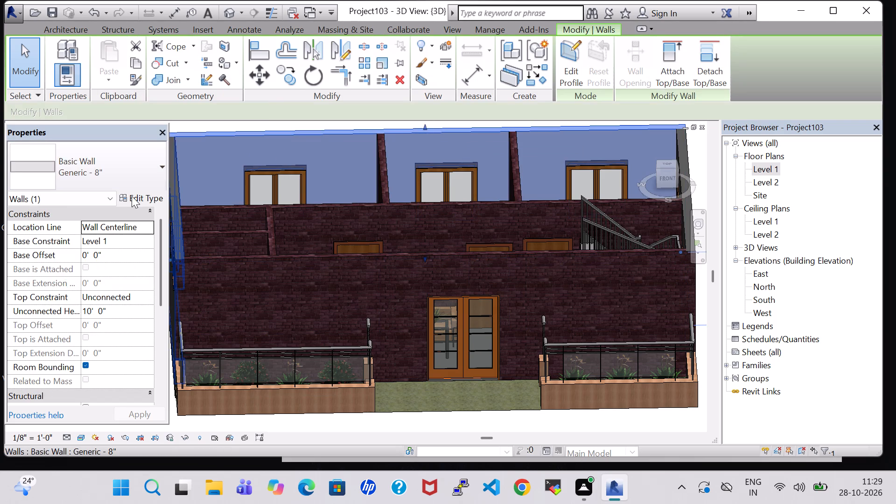
{"action": "left_click", "coordinate": [132, 196]}
{"action": "left_click", "coordinate": [443, 197]}
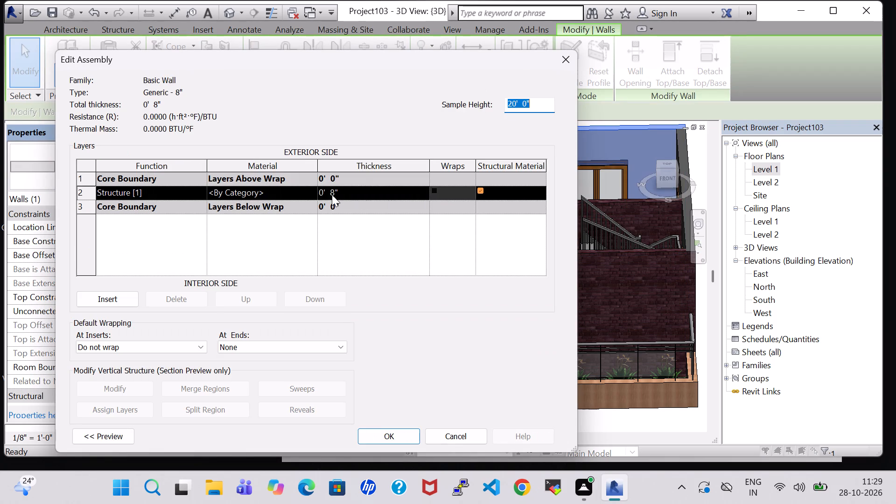
{"action": "left_click", "coordinate": [315, 190]}
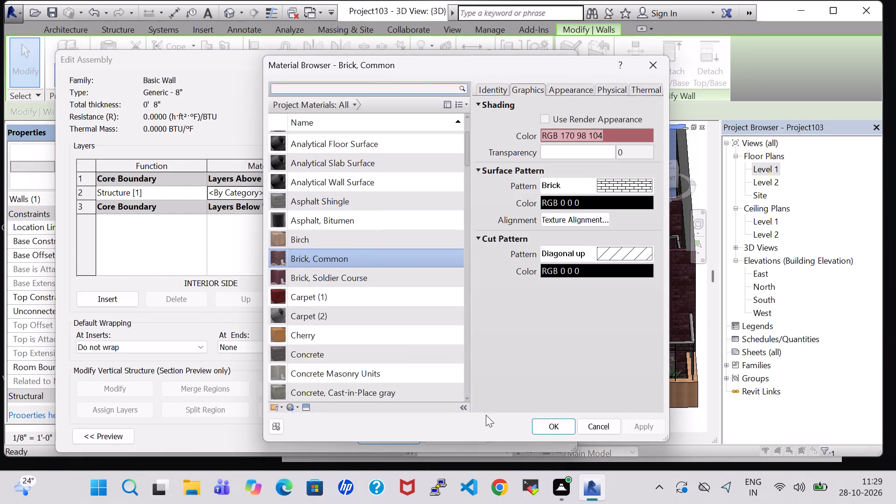
{"action": "left_click", "coordinate": [549, 424]}
{"action": "left_click", "coordinate": [397, 434]}
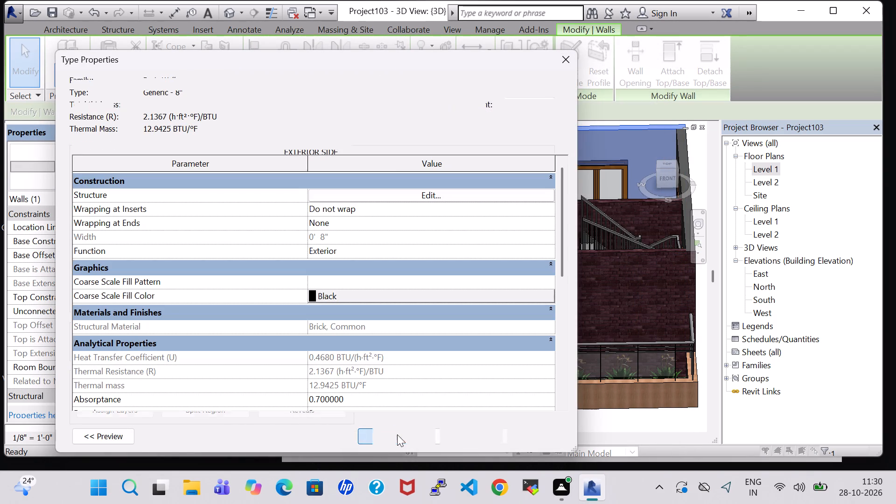
{"action": "left_click", "coordinate": [398, 431]}
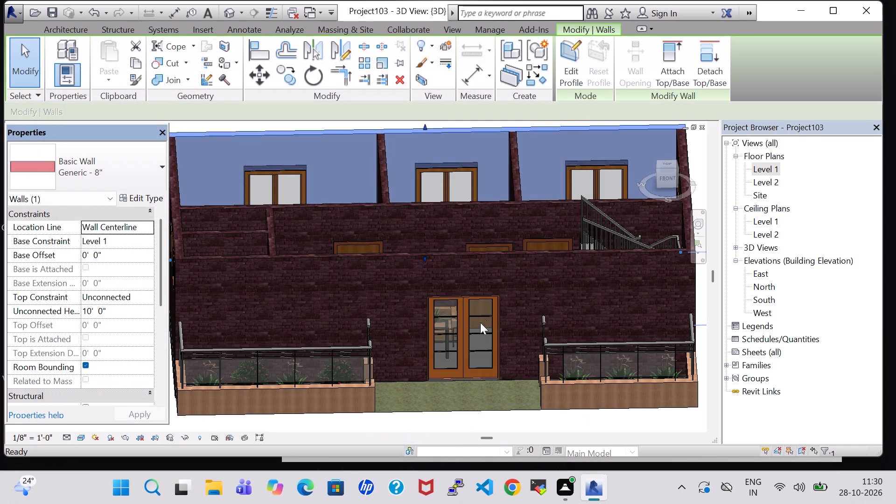
{"action": "left_click", "coordinate": [529, 301]}
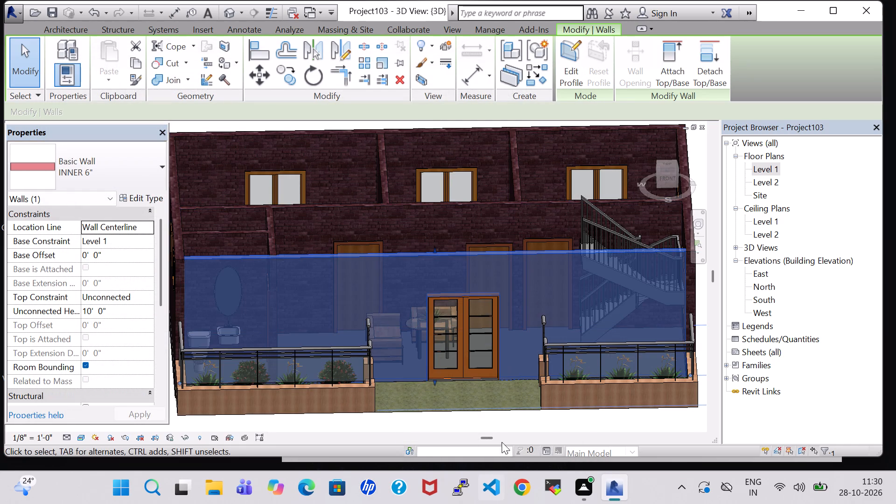
{"action": "left_click", "coordinate": [499, 425]}
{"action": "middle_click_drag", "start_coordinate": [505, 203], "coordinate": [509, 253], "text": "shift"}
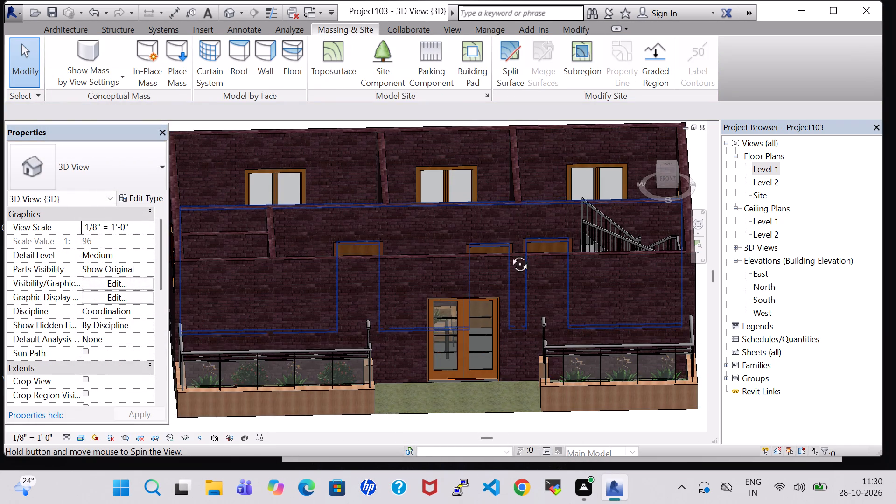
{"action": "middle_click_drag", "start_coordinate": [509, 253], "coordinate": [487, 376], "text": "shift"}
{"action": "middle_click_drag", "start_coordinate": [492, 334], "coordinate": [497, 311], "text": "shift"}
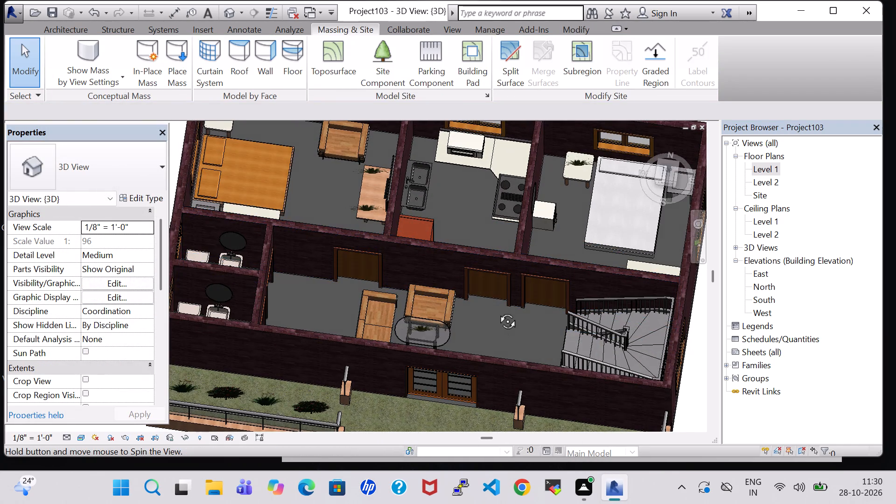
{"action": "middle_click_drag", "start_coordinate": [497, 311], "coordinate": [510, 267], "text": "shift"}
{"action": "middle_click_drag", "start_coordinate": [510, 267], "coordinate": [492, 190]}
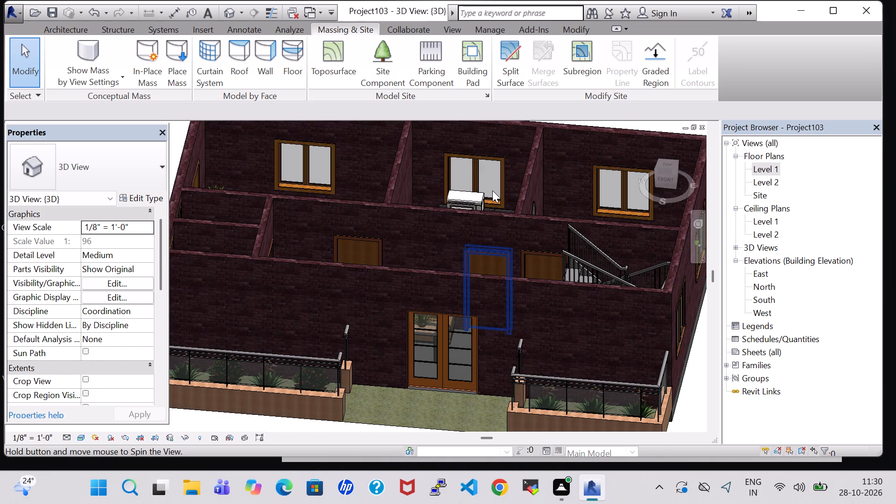
In the Level 1 floor plan, sketch a slope-defining rectangular roof footprint based on Level 2 along the house's outer wall faces, excluding the porches.
{"action": "double_click", "coordinate": [767, 167]}
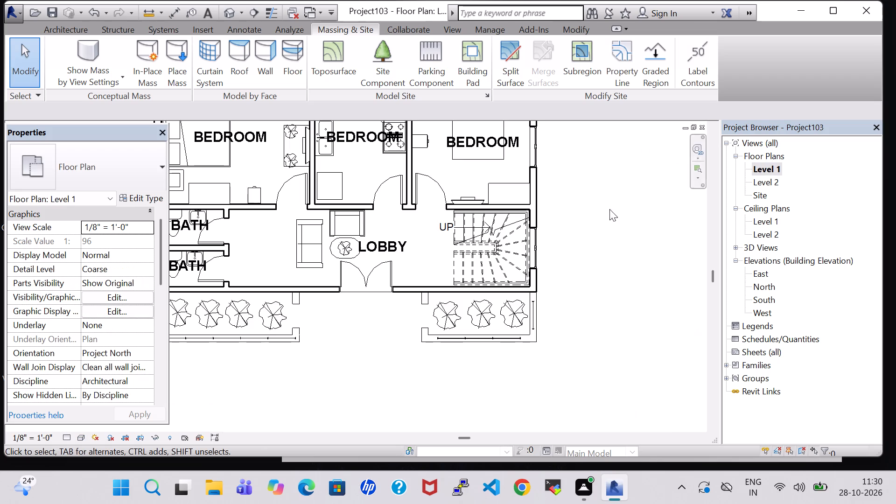
{"action": "scroll", "coordinate": [580, 228], "scroll_direction": "down", "scroll_amount": 3}
{"action": "middle_click_drag", "start_coordinate": [581, 219], "coordinate": [599, 339]}
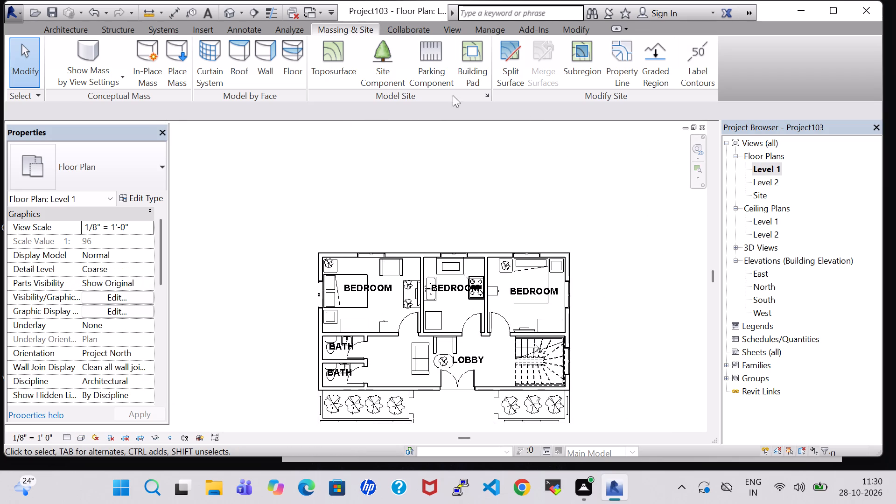
{"action": "left_click", "coordinate": [67, 33]}
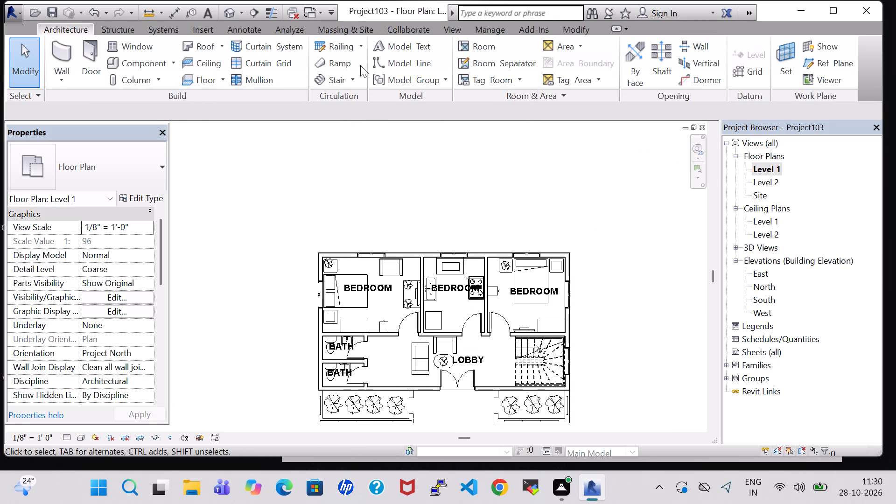
{"action": "left_click", "coordinate": [190, 43]}
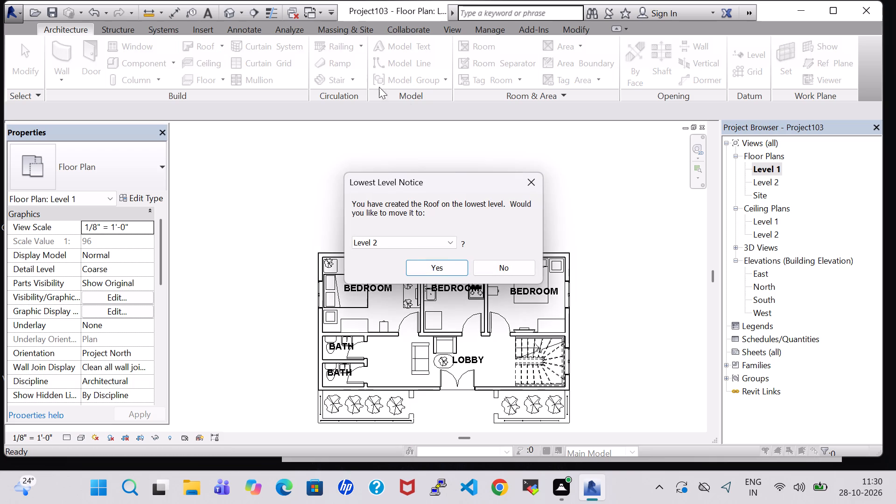
{"action": "left_click", "coordinate": [446, 270]}
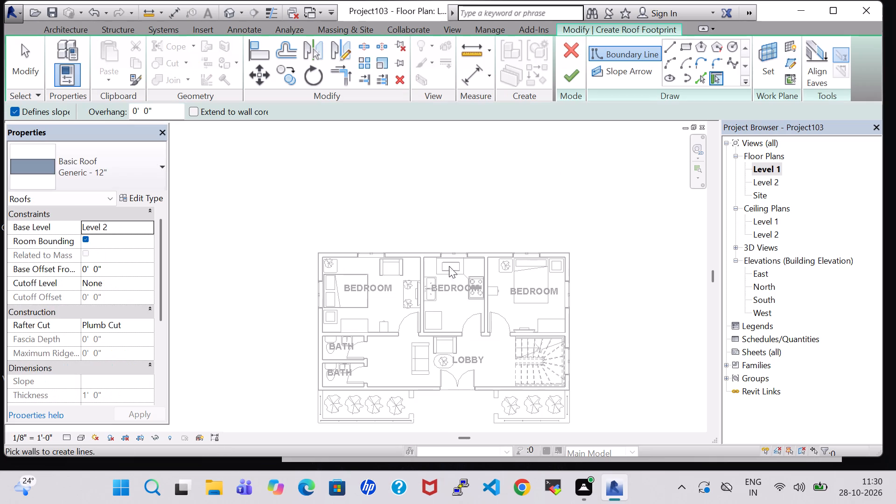
{"action": "left_click", "coordinate": [672, 54]}
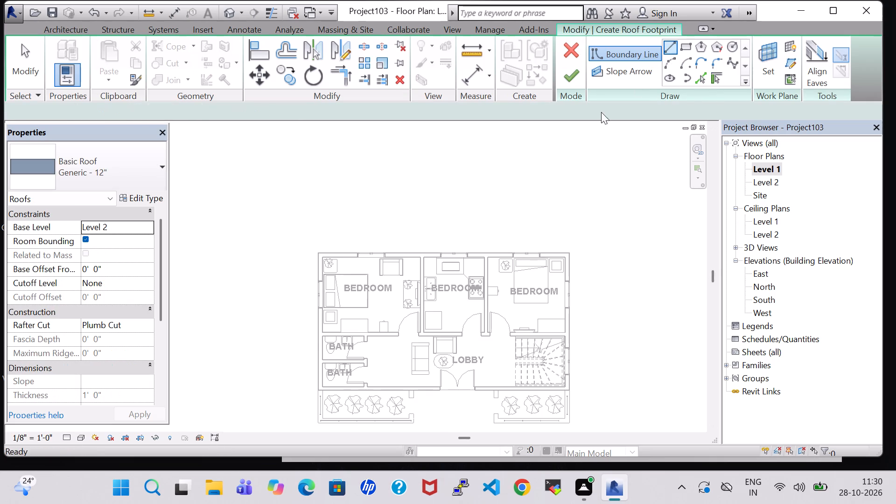
{"action": "scroll", "coordinate": [367, 216], "scroll_direction": "up", "scroll_amount": 8}
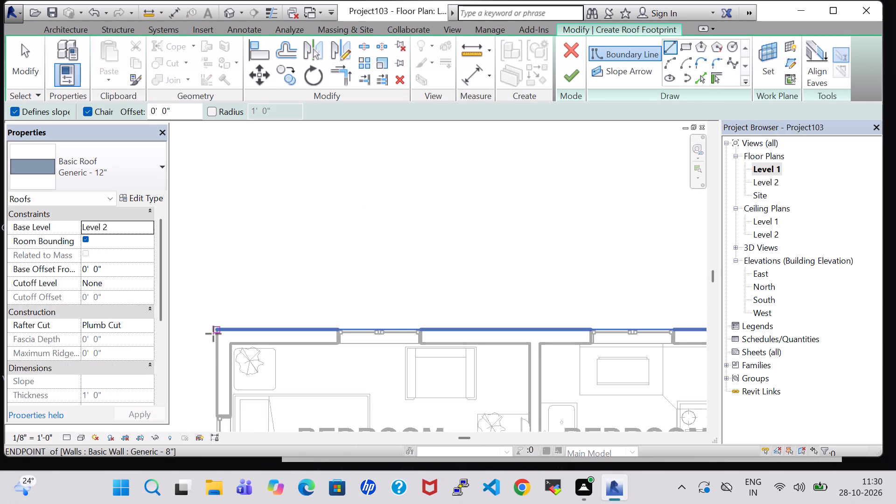
{"action": "left_click", "coordinate": [215, 330]}
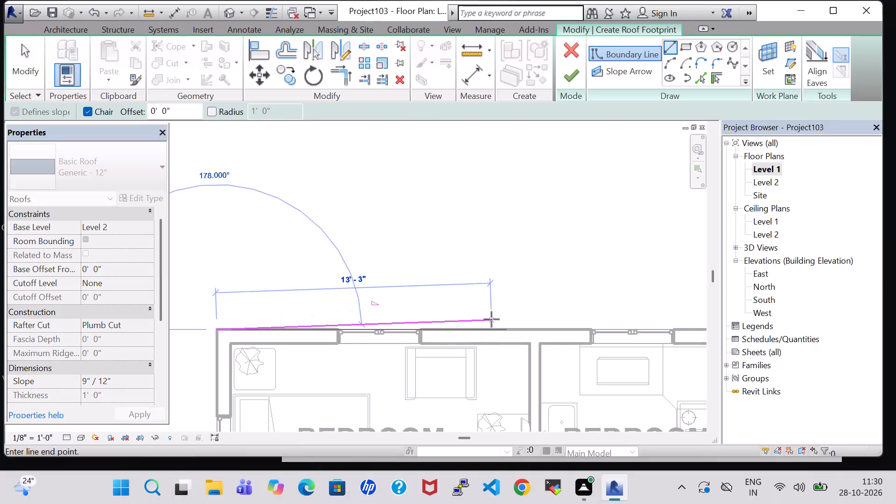
{"action": "middle_click_drag", "start_coordinate": [491, 325], "coordinate": [212, 311]}
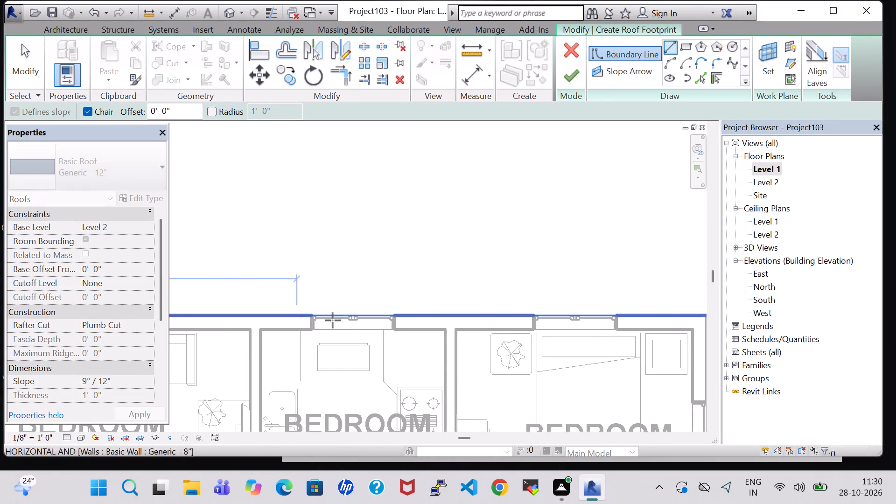
{"action": "middle_click_drag", "start_coordinate": [509, 315], "coordinate": [331, 321]}
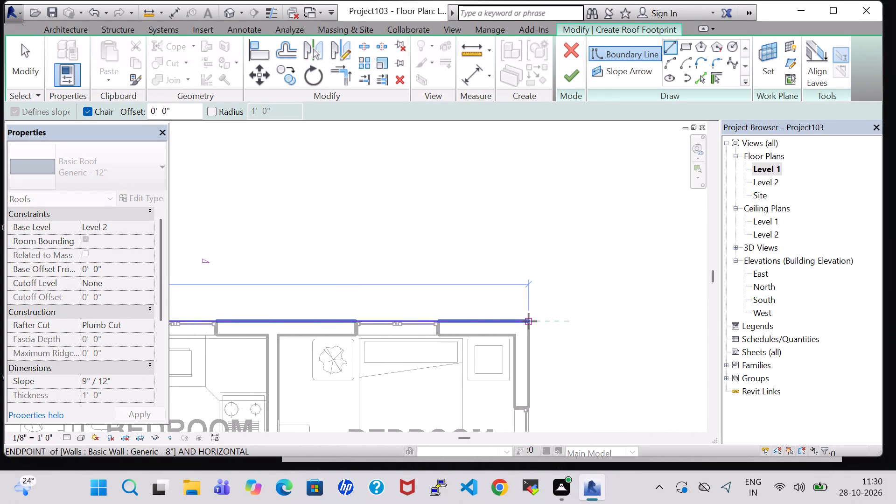
{"action": "left_click", "coordinate": [529, 321]}
{"action": "middle_click_drag", "start_coordinate": [532, 405], "coordinate": [520, 157]}
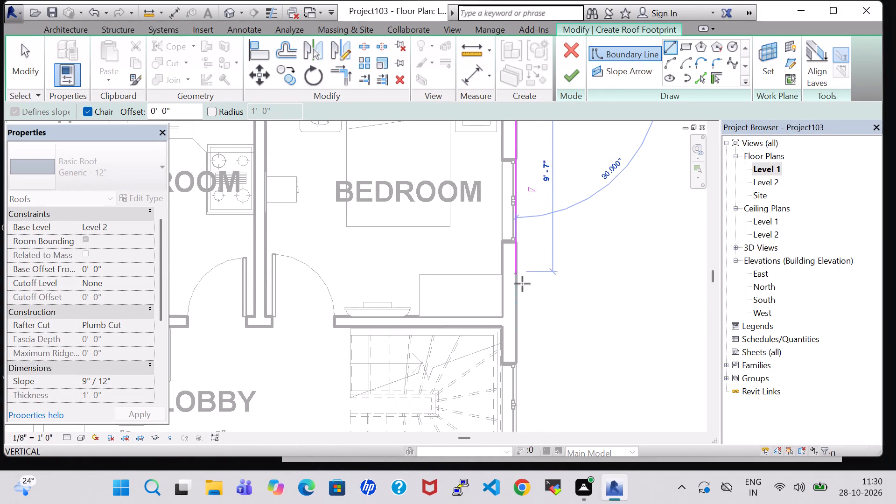
{"action": "middle_click_drag", "start_coordinate": [519, 324], "coordinate": [508, 134]}
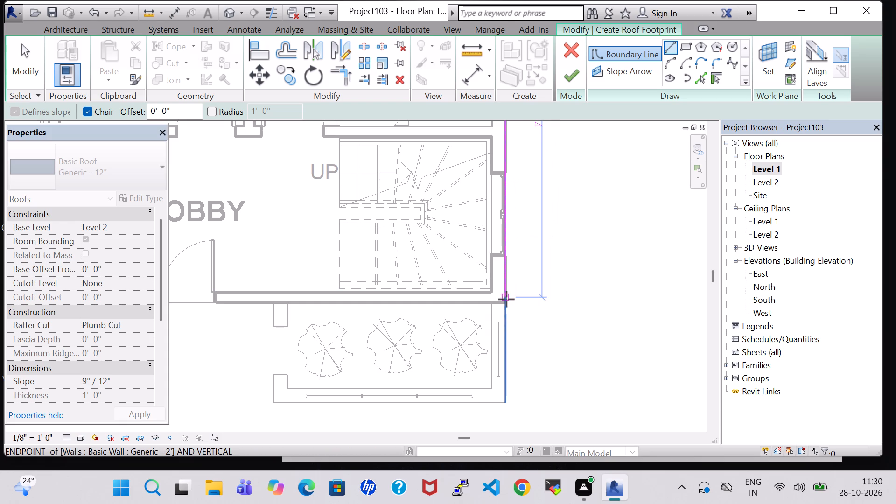
{"action": "left_click", "coordinate": [505, 303]}
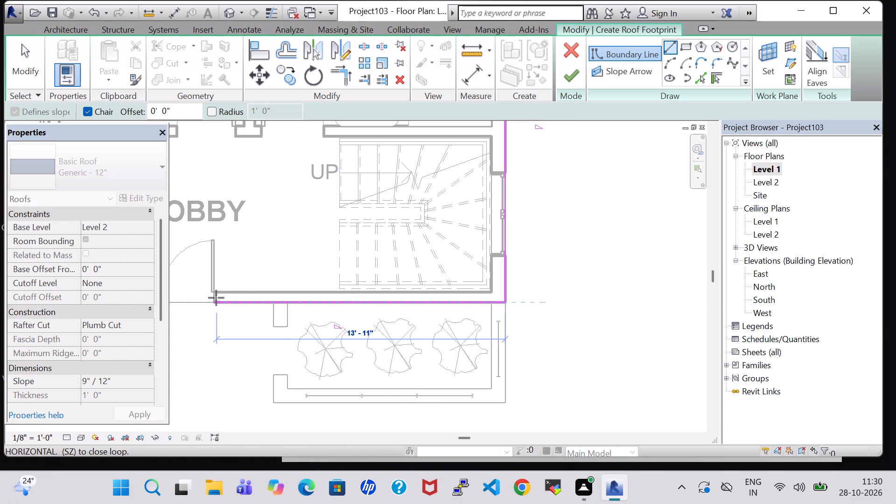
{"action": "middle_click_drag", "start_coordinate": [216, 298], "coordinate": [773, 294]}
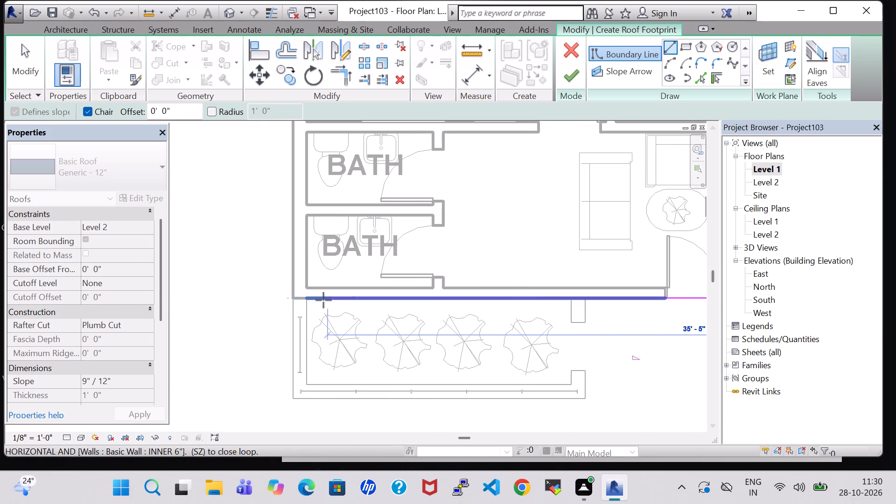
{"action": "left_click", "coordinate": [290, 297]}
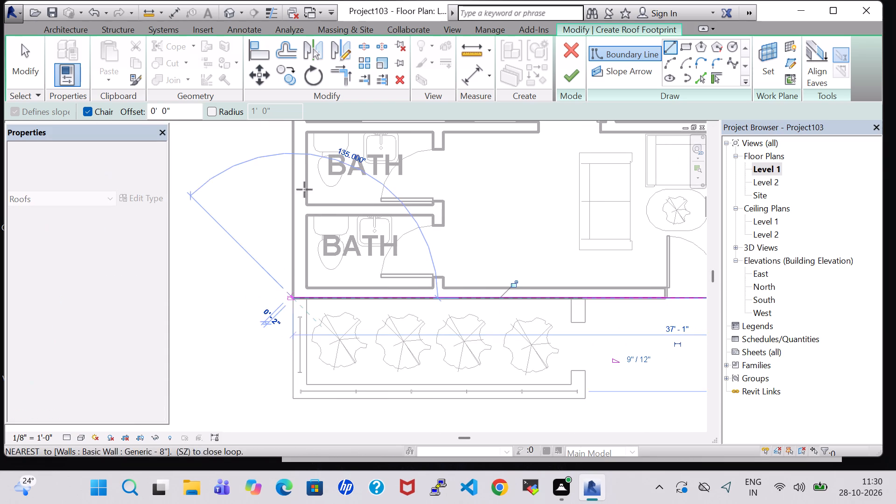
{"action": "middle_click_drag", "start_coordinate": [298, 136], "coordinate": [295, 422]}
{"action": "scroll", "coordinate": [298, 136], "scroll_direction": "up", "scroll_amount": 1}
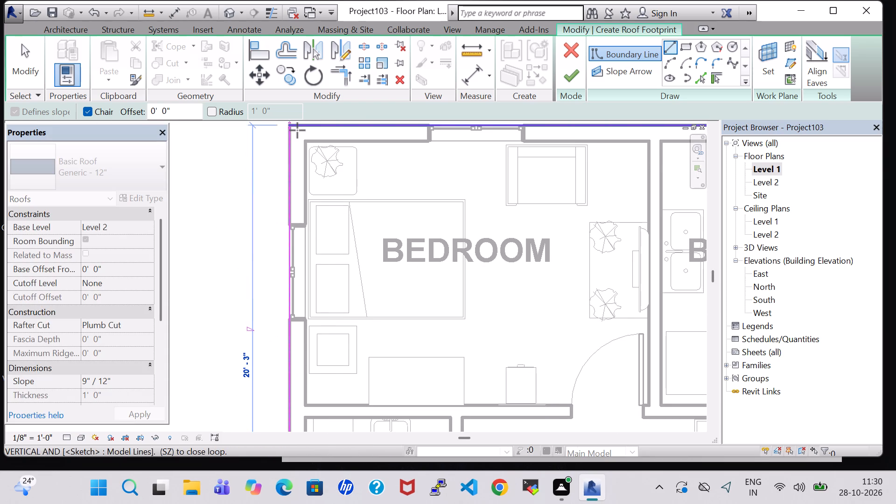
{"action": "left_click", "coordinate": [288, 126]}
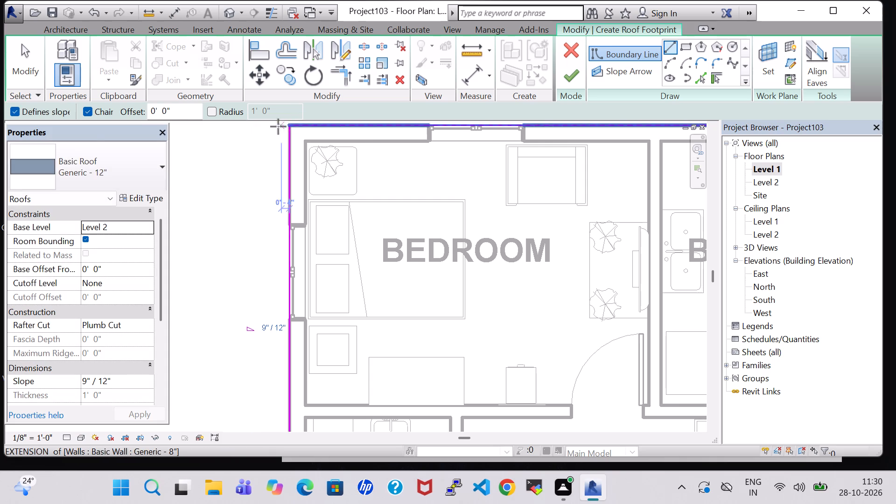
Finish the footprint roof and attach the highlighted house walls to it.
{"action": "left_click", "coordinate": [564, 77]}
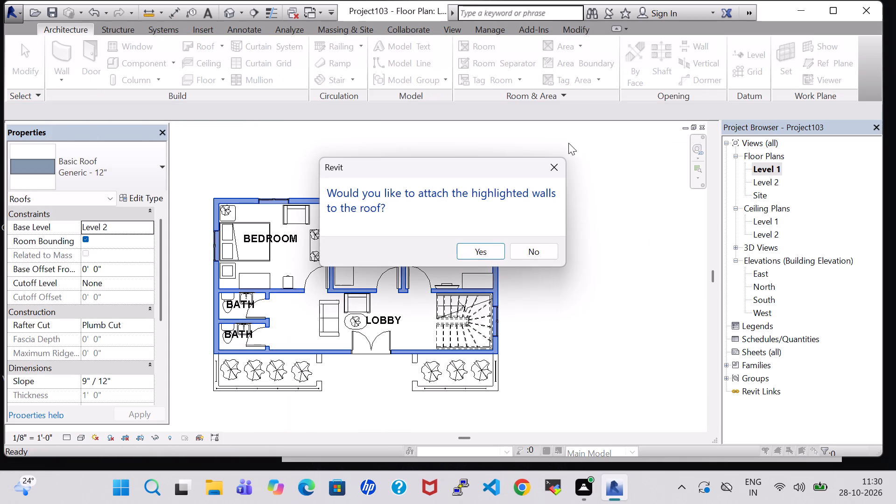
{"action": "left_click", "coordinate": [480, 247]}
{"action": "scroll", "coordinate": [480, 257], "scroll_direction": "down", "scroll_amount": 3}
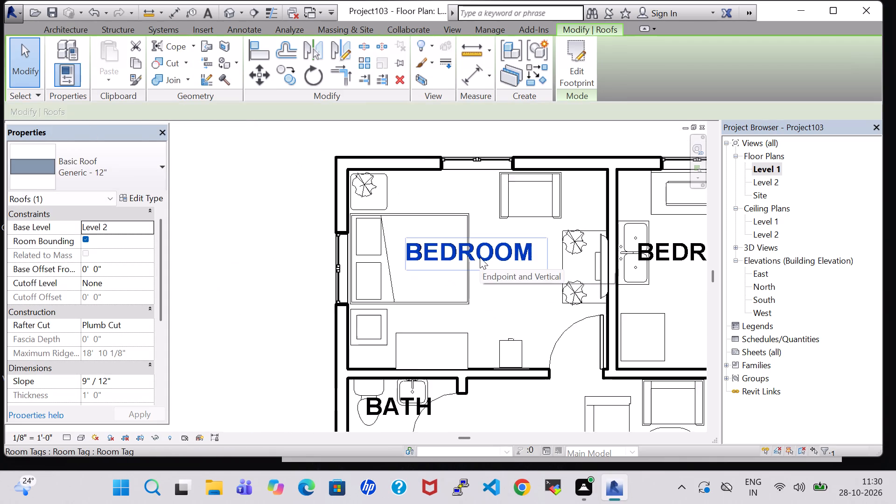
{"action": "scroll", "coordinate": [480, 257], "scroll_direction": "down", "scroll_amount": 5}
{"action": "middle_click", "coordinate": [483, 280]}
{"action": "middle_click_drag", "start_coordinate": [483, 278], "coordinate": [410, 187]}
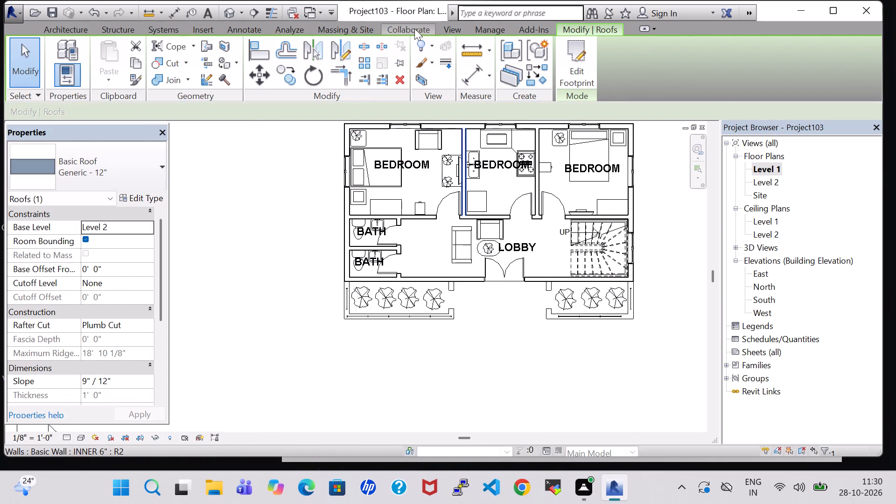
In the 3D view, edit the roof footprint so none of its four boundary lines defines a slope, and finish the flat roof.
{"action": "left_click", "coordinate": [224, 7]}
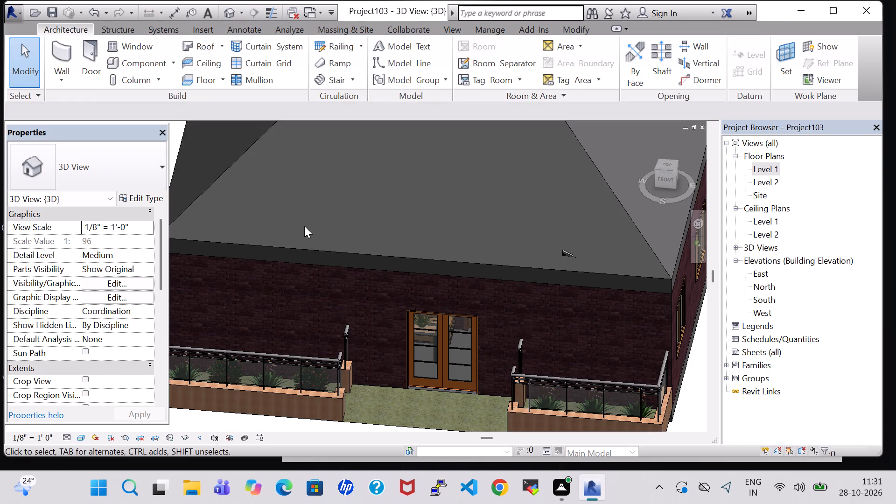
{"action": "double_click", "coordinate": [344, 252]}
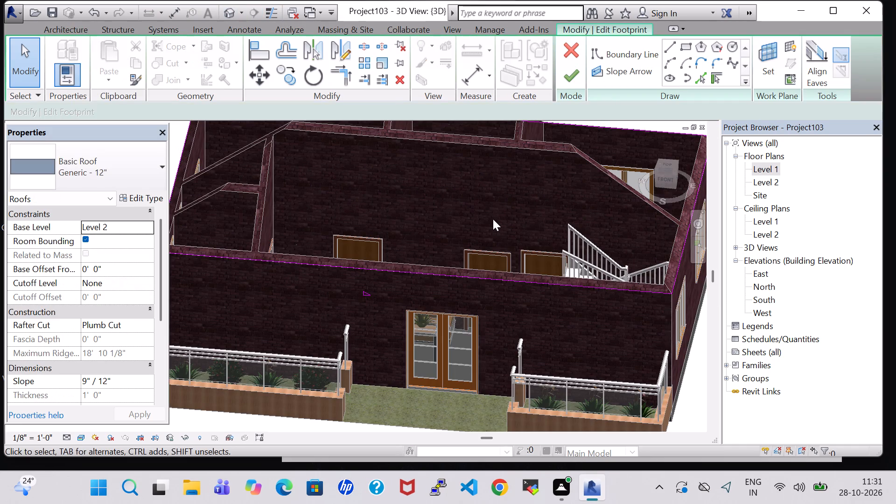
{"action": "middle_click_drag", "start_coordinate": [493, 187], "coordinate": [493, 280]}
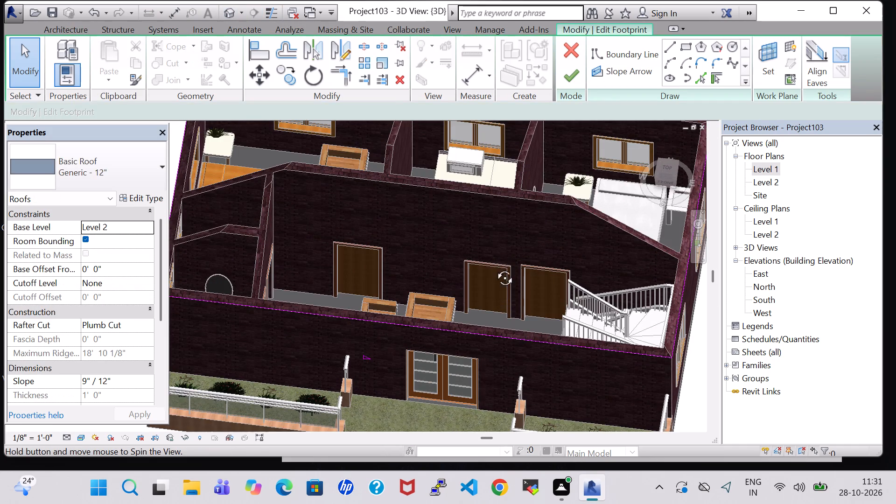
{"action": "middle_click_drag", "start_coordinate": [494, 245], "coordinate": [495, 298]}
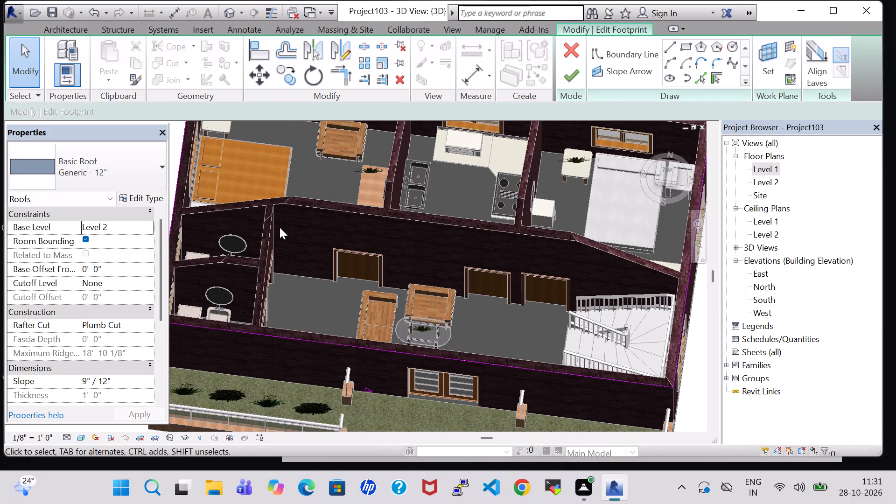
{"action": "scroll", "coordinate": [280, 227], "scroll_direction": "down", "scroll_amount": 4}
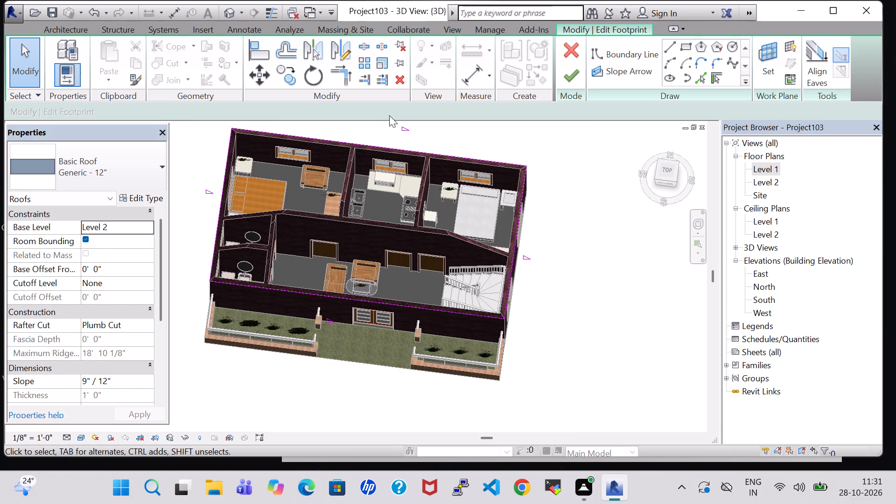
{"action": "left_click", "coordinate": [388, 143], "text": "ctrl"}
{"action": "left_click", "coordinate": [223, 166], "text": "ctrl"}
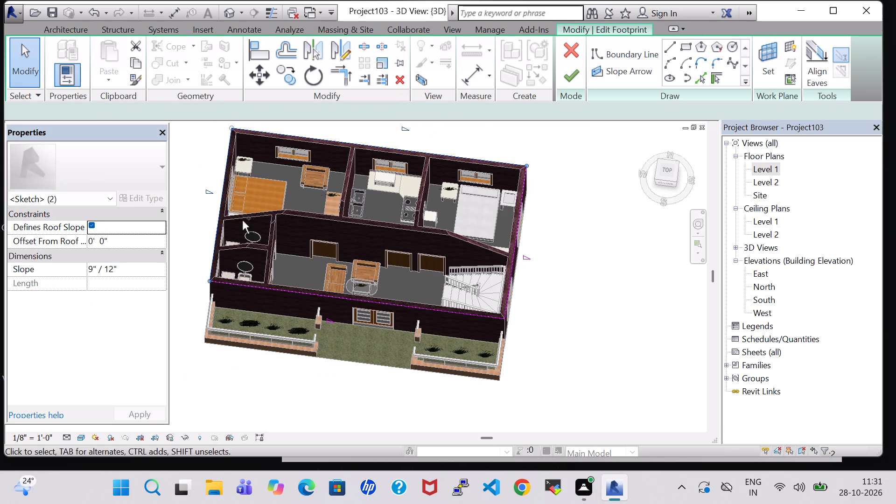
{"action": "left_click", "coordinate": [269, 283], "text": "ctrl"}
{"action": "left_click", "coordinate": [518, 231], "text": "ctrl"}
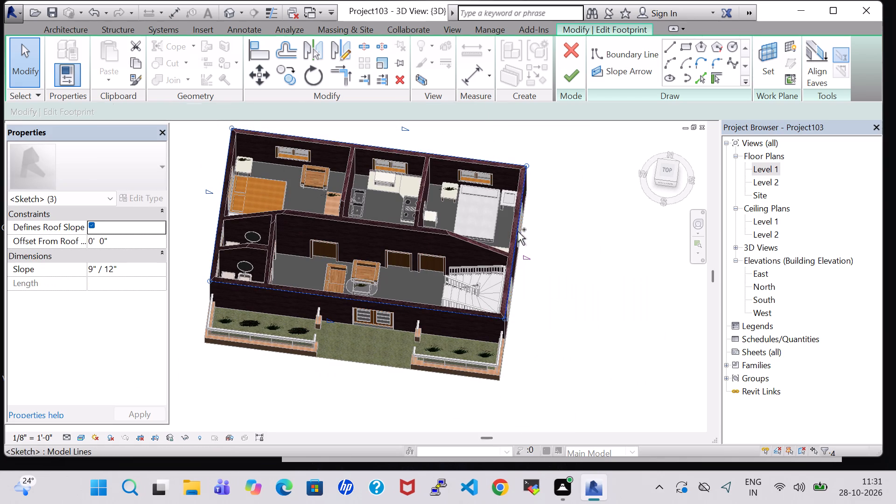
{"action": "left_click", "coordinate": [92, 227]}
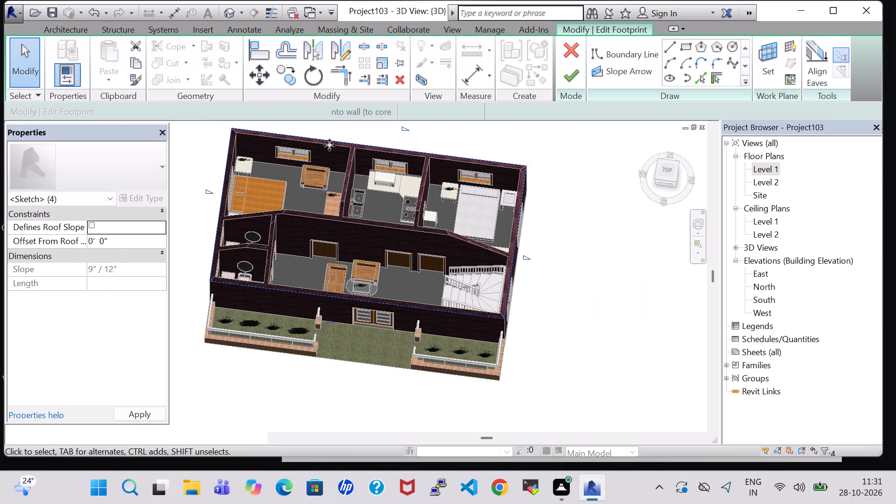
{"action": "left_click", "coordinate": [571, 78]}
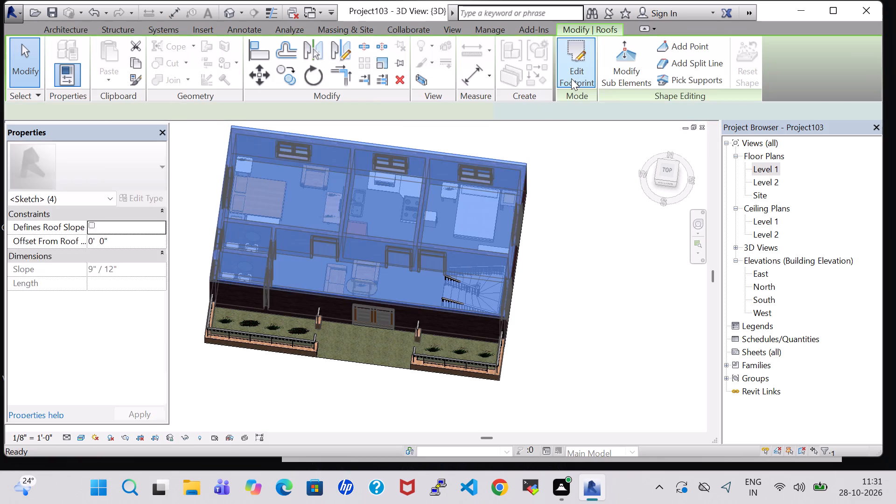
{"action": "left_click", "coordinate": [580, 255]}
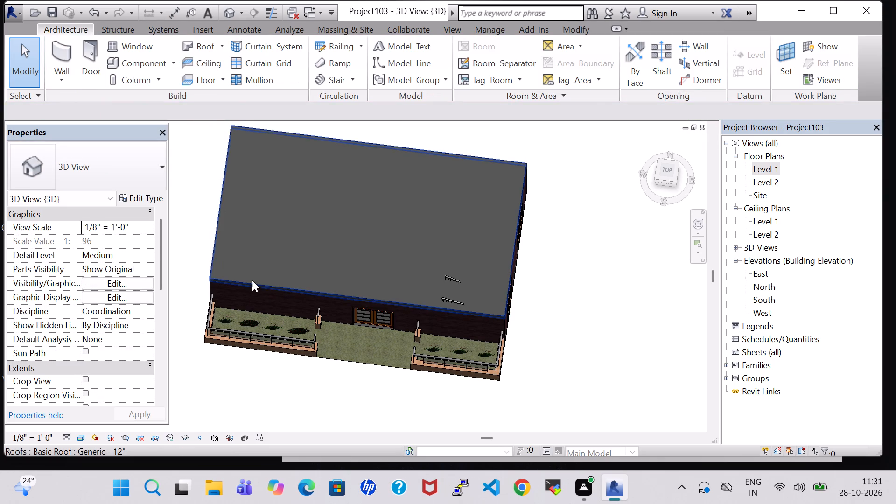
Set the structure layer material of the roof's Generic - 12" type to Brick, Soldier Course.
{"action": "left_click", "coordinate": [255, 283]}
{"action": "left_click", "coordinate": [145, 199]}
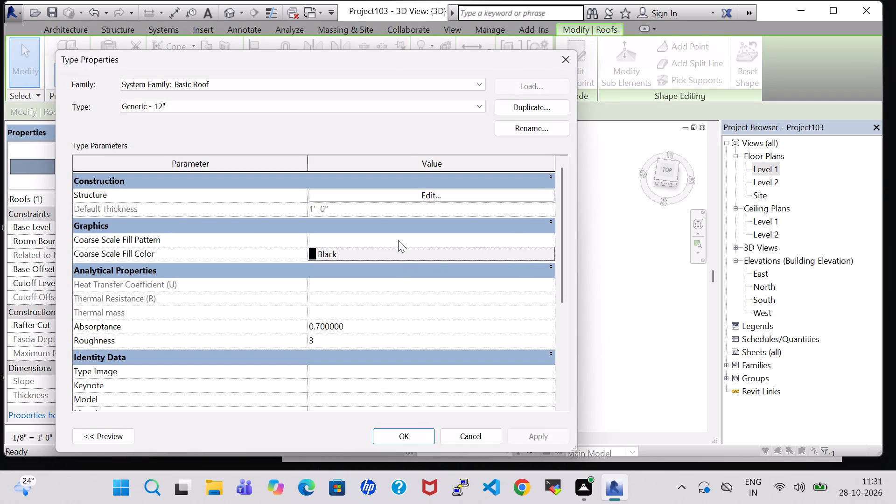
{"action": "left_click", "coordinate": [424, 191]}
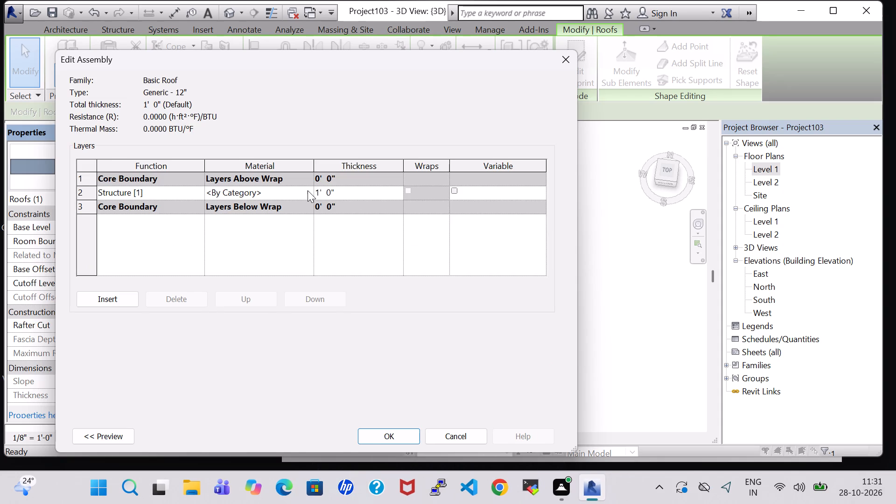
{"action": "left_click", "coordinate": [308, 190]}
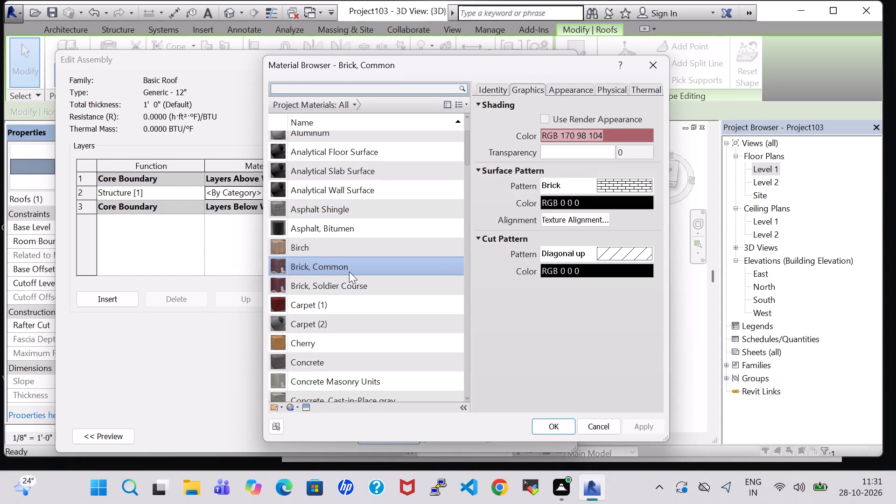
{"action": "left_click", "coordinate": [351, 282]}
{"action": "left_click", "coordinate": [548, 427]}
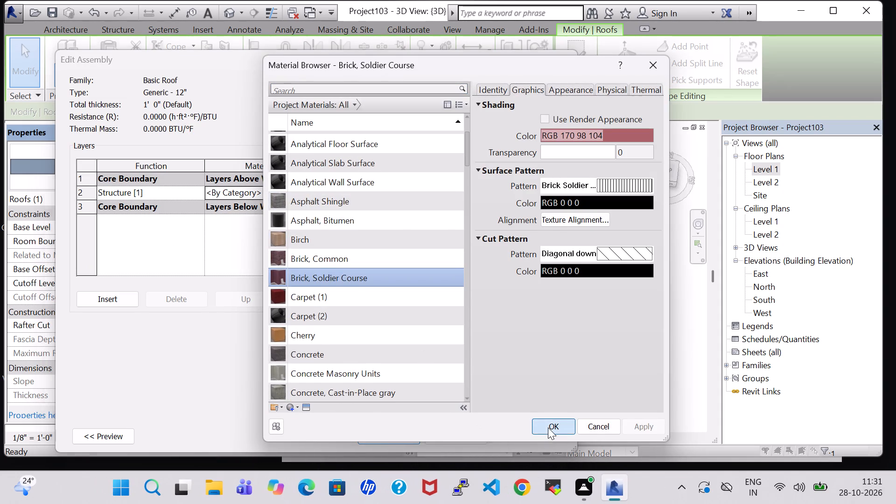
{"action": "left_click", "coordinate": [392, 437]}
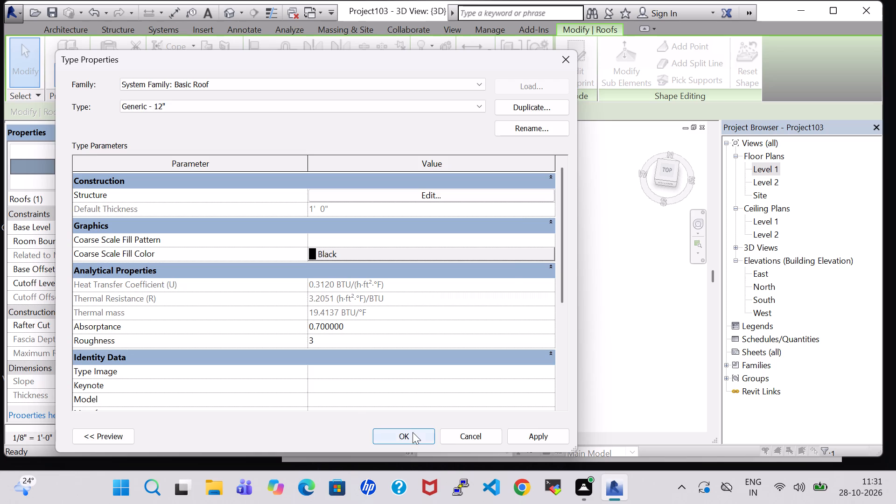
{"action": "left_click", "coordinate": [413, 432]}
{"action": "left_click", "coordinate": [586, 335]}
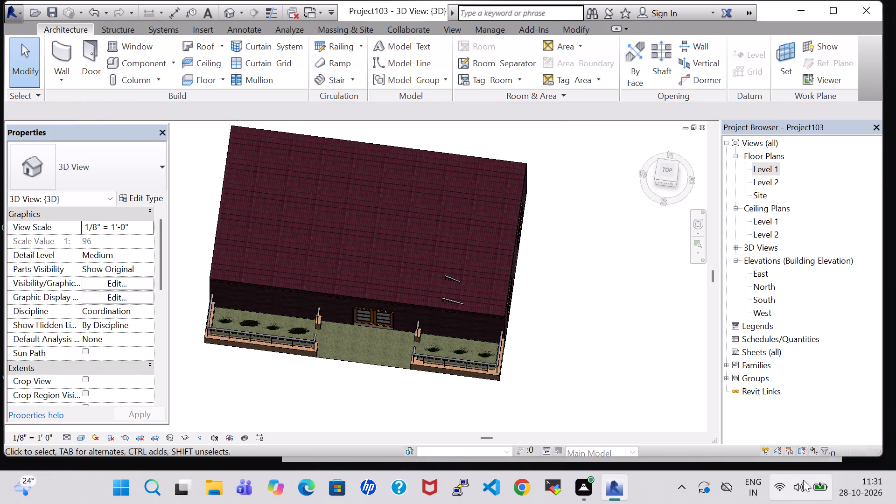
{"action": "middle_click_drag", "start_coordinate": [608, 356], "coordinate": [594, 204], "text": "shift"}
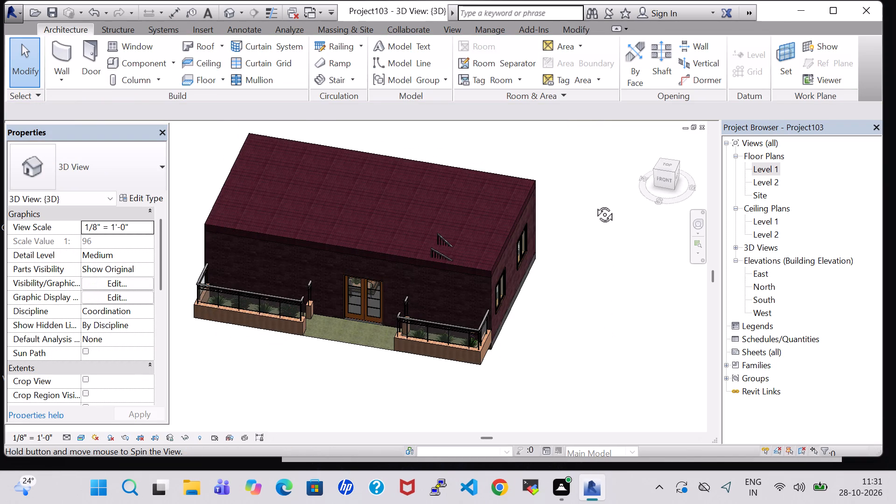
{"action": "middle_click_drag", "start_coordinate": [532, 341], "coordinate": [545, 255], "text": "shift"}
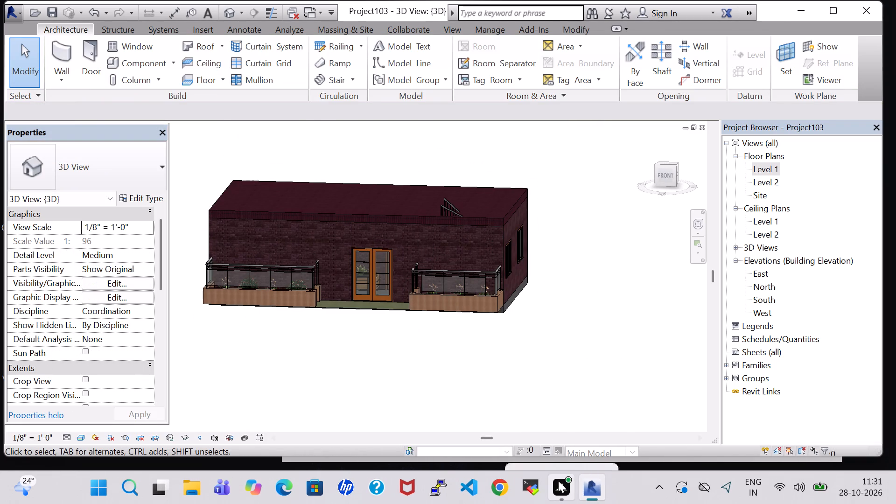
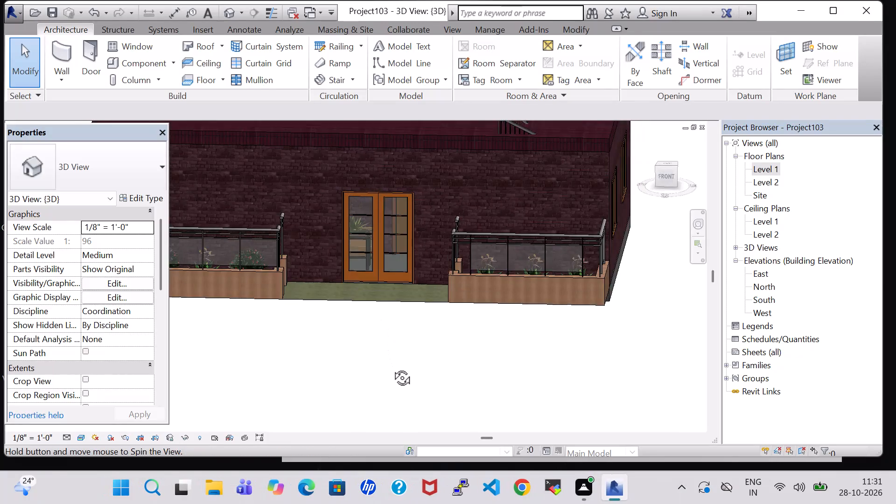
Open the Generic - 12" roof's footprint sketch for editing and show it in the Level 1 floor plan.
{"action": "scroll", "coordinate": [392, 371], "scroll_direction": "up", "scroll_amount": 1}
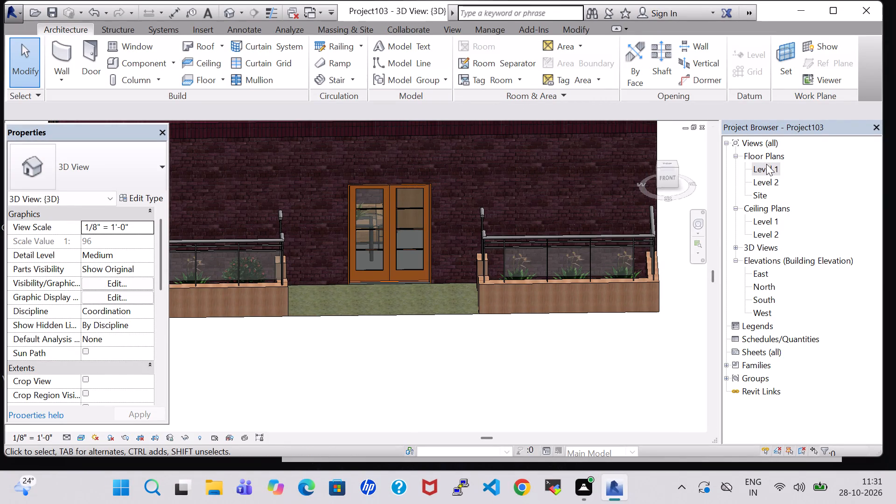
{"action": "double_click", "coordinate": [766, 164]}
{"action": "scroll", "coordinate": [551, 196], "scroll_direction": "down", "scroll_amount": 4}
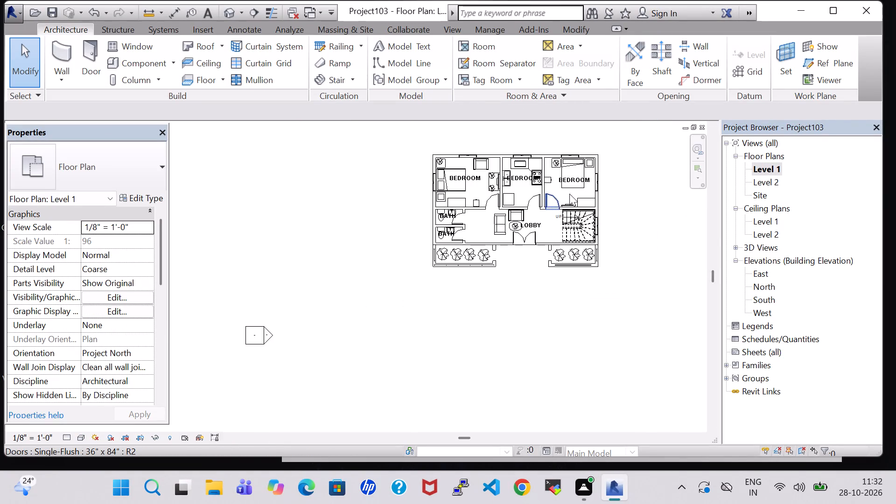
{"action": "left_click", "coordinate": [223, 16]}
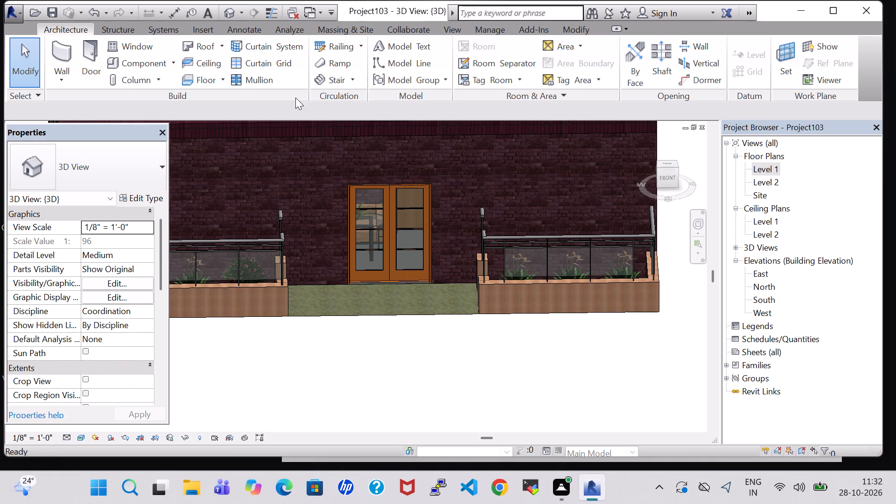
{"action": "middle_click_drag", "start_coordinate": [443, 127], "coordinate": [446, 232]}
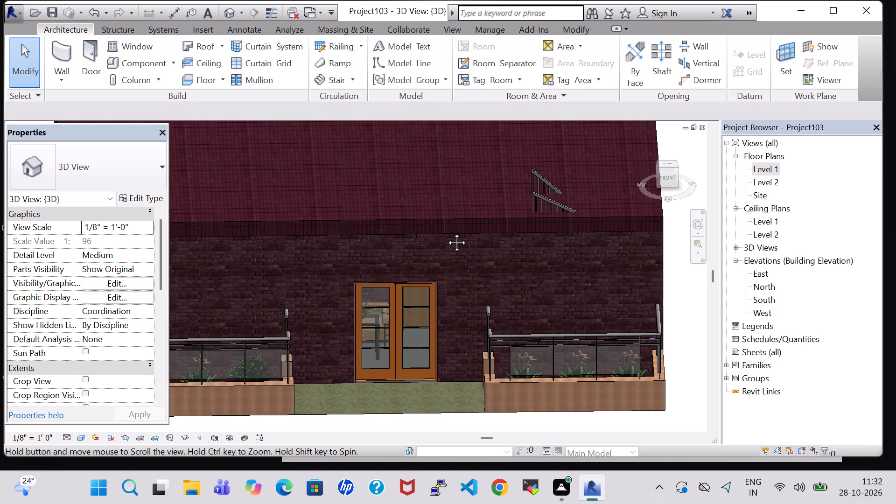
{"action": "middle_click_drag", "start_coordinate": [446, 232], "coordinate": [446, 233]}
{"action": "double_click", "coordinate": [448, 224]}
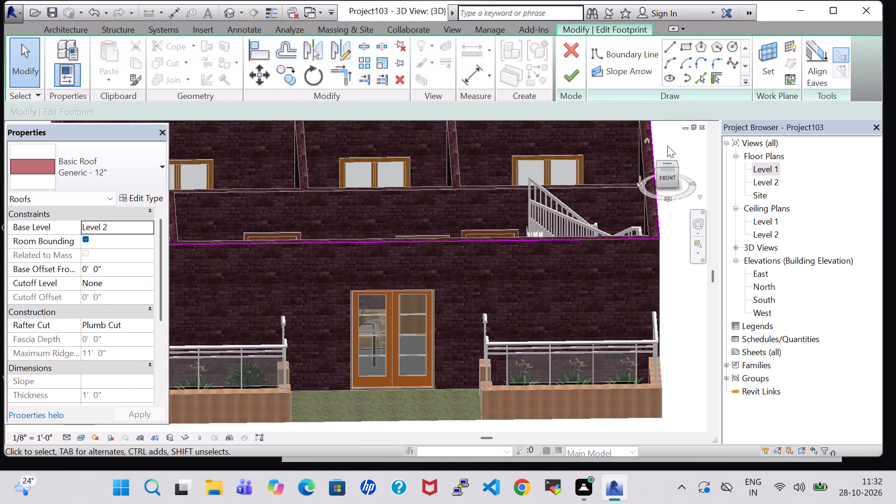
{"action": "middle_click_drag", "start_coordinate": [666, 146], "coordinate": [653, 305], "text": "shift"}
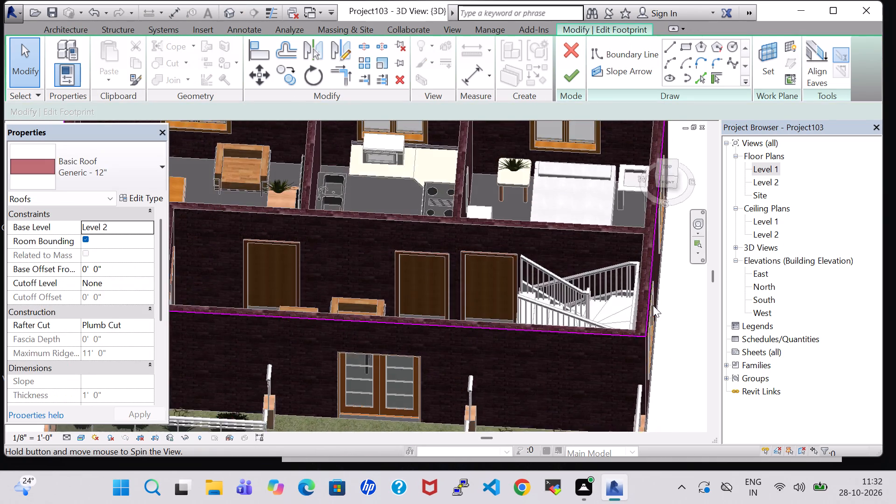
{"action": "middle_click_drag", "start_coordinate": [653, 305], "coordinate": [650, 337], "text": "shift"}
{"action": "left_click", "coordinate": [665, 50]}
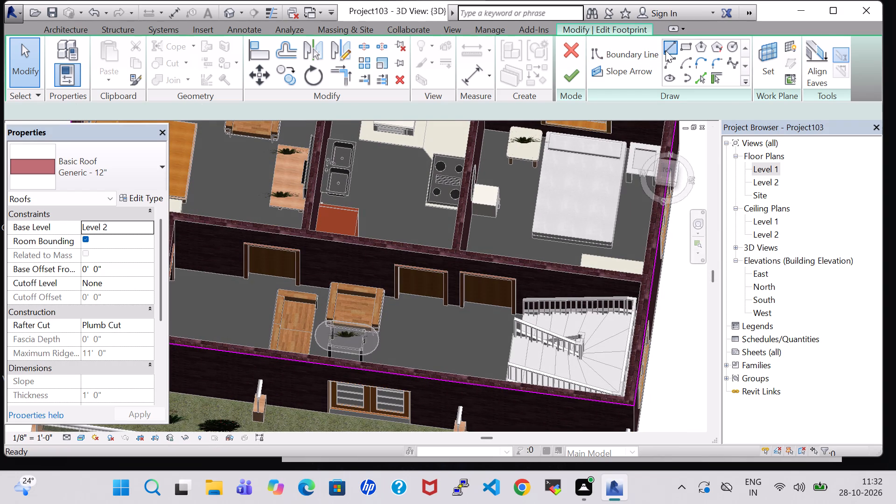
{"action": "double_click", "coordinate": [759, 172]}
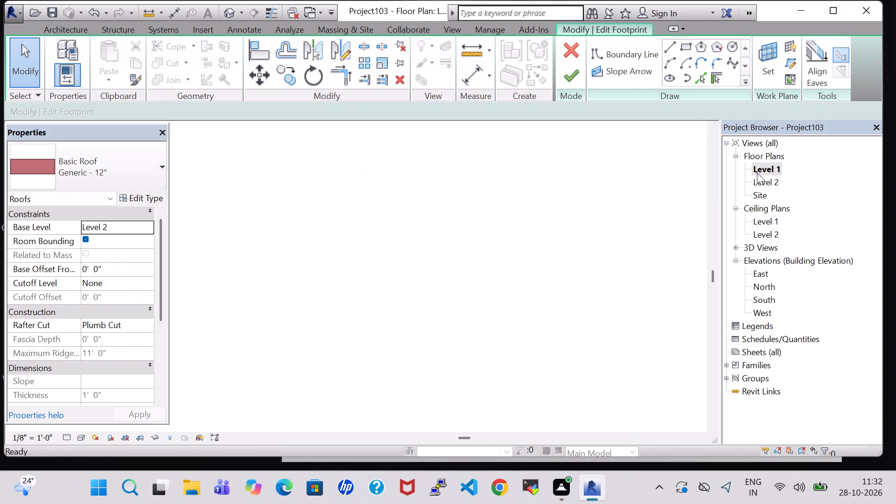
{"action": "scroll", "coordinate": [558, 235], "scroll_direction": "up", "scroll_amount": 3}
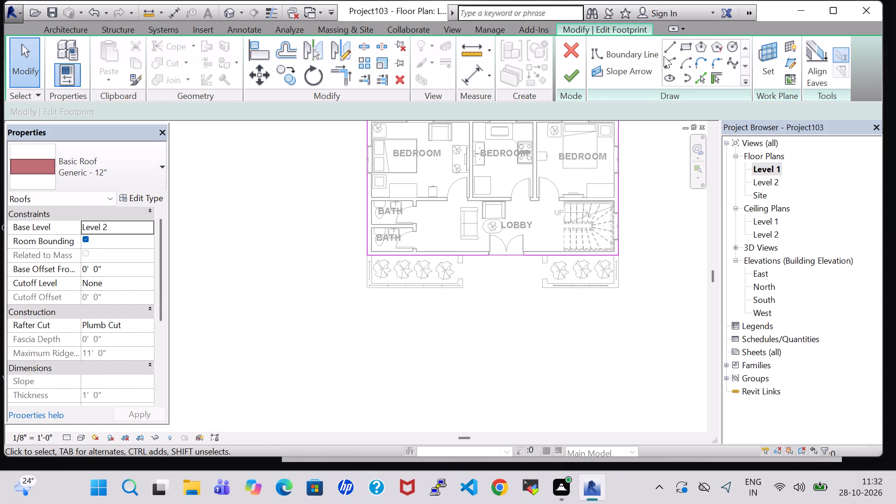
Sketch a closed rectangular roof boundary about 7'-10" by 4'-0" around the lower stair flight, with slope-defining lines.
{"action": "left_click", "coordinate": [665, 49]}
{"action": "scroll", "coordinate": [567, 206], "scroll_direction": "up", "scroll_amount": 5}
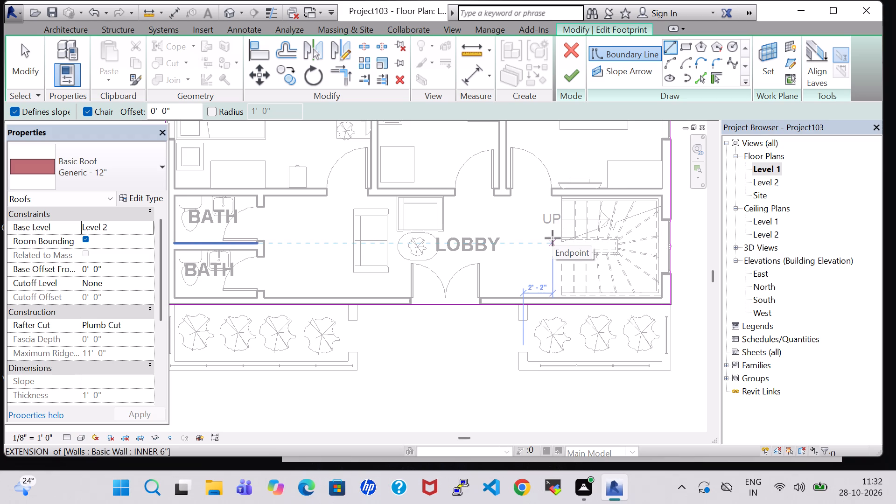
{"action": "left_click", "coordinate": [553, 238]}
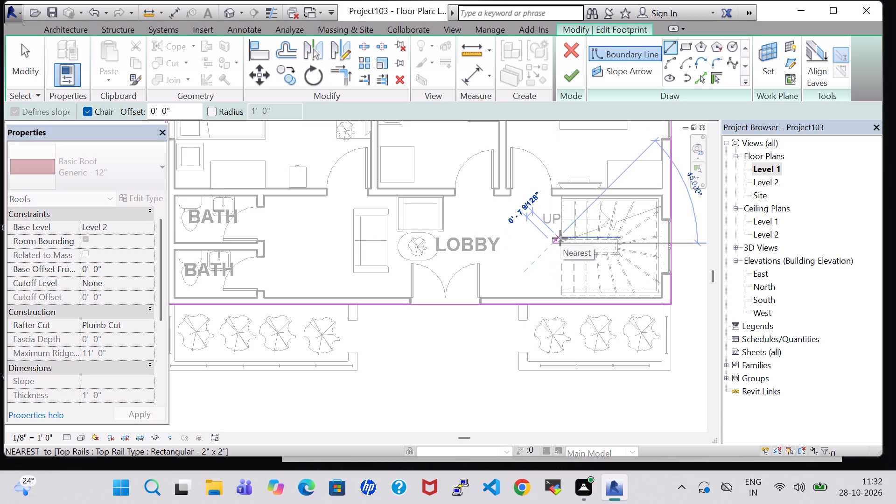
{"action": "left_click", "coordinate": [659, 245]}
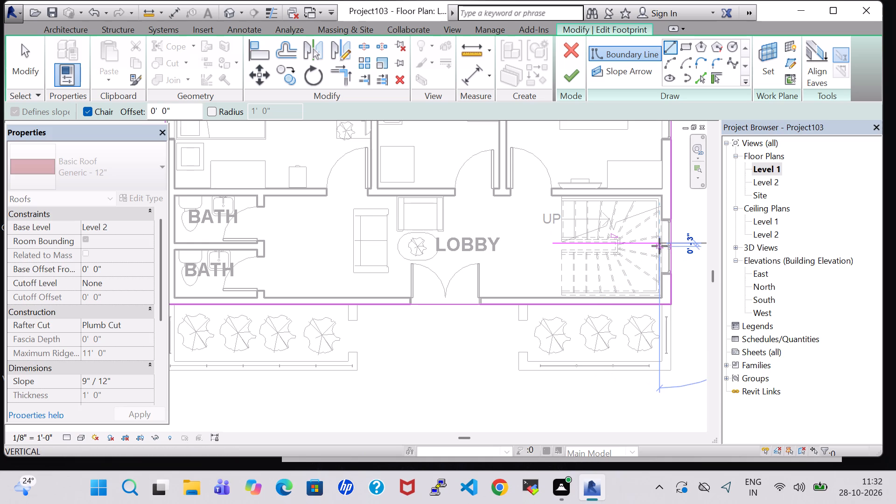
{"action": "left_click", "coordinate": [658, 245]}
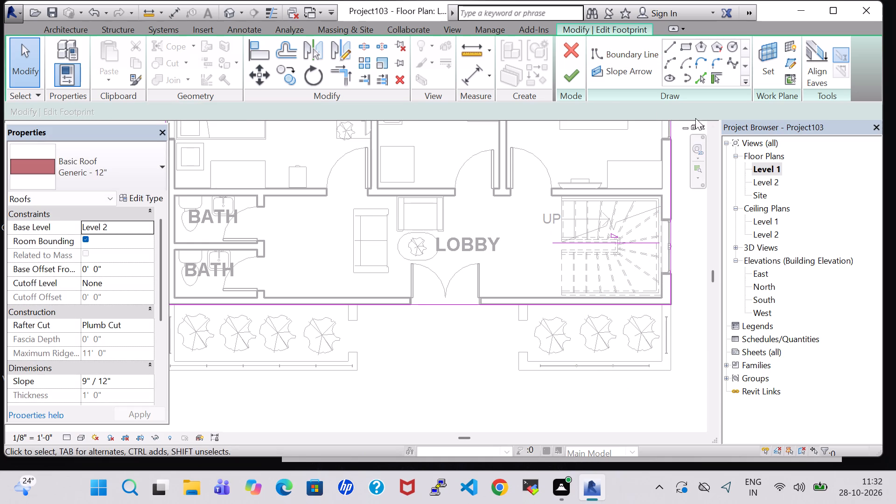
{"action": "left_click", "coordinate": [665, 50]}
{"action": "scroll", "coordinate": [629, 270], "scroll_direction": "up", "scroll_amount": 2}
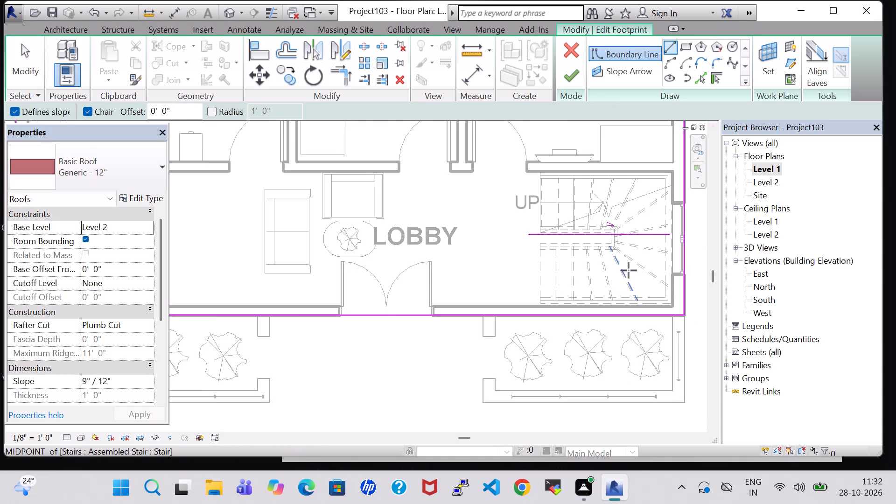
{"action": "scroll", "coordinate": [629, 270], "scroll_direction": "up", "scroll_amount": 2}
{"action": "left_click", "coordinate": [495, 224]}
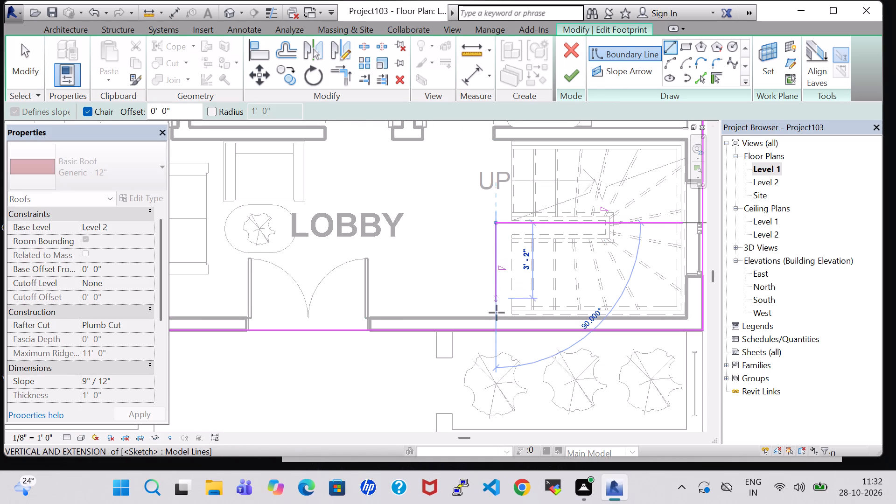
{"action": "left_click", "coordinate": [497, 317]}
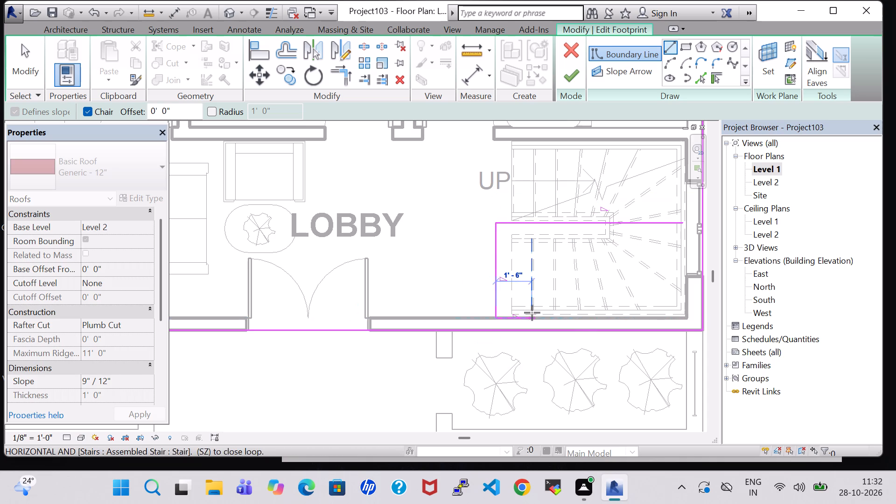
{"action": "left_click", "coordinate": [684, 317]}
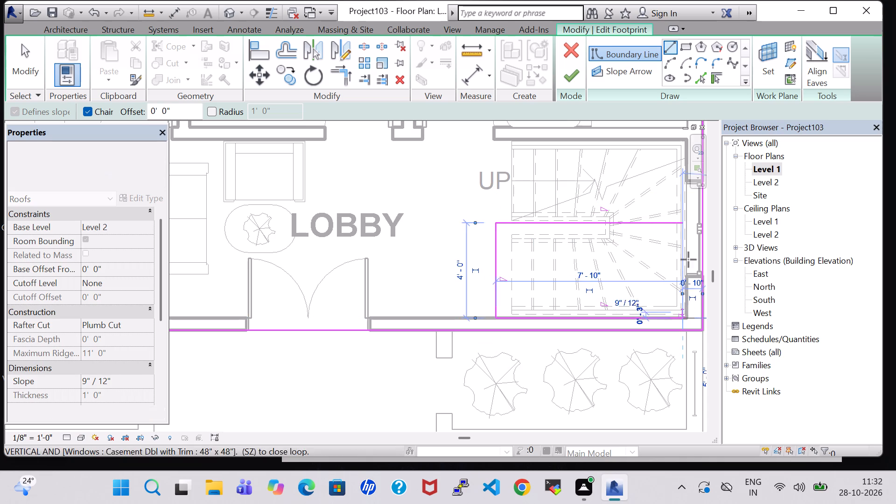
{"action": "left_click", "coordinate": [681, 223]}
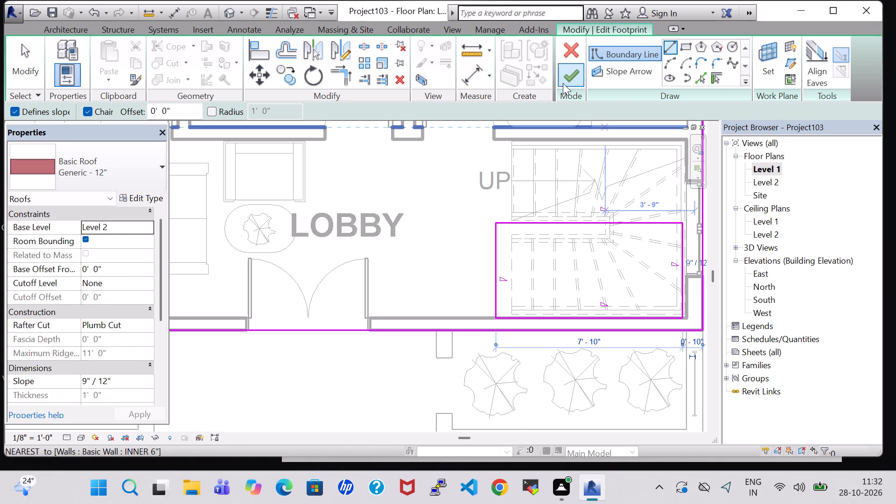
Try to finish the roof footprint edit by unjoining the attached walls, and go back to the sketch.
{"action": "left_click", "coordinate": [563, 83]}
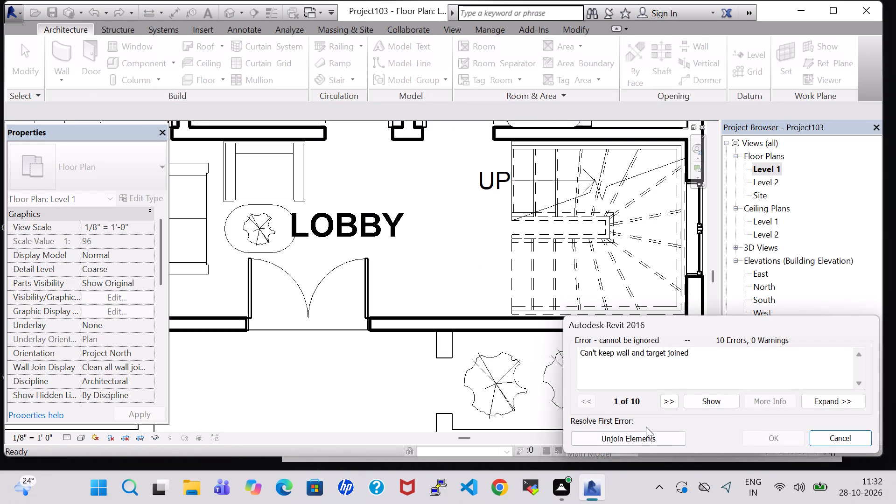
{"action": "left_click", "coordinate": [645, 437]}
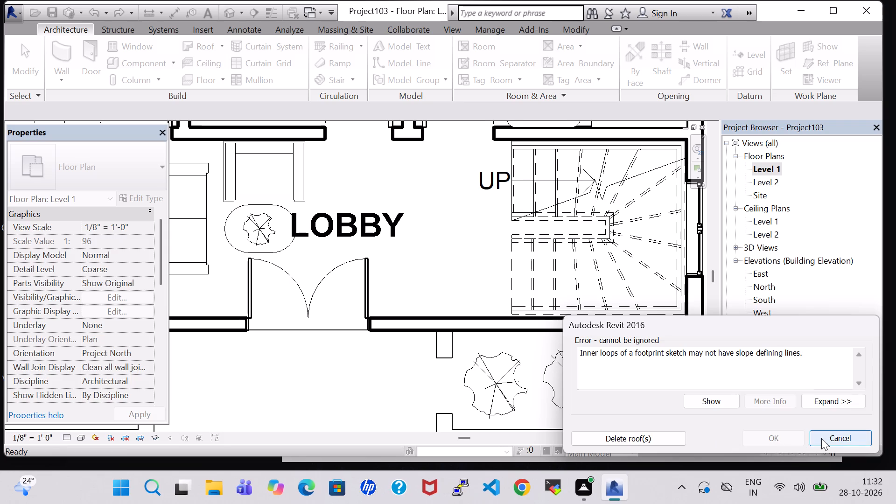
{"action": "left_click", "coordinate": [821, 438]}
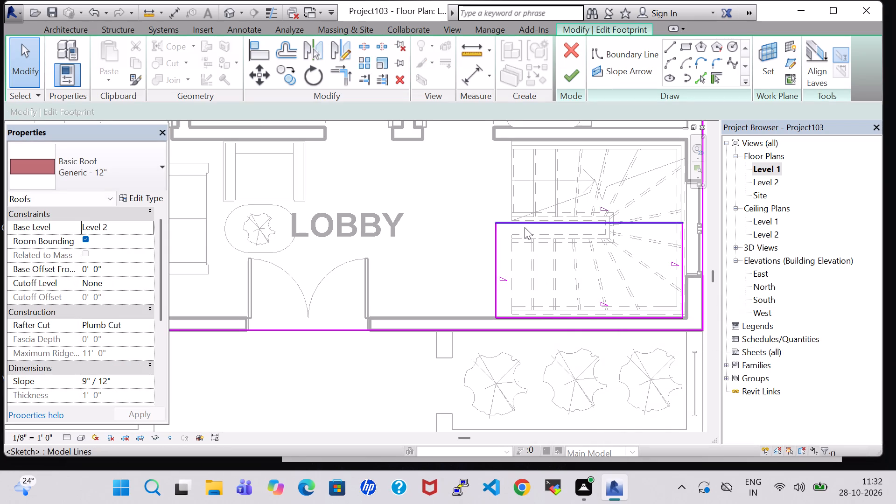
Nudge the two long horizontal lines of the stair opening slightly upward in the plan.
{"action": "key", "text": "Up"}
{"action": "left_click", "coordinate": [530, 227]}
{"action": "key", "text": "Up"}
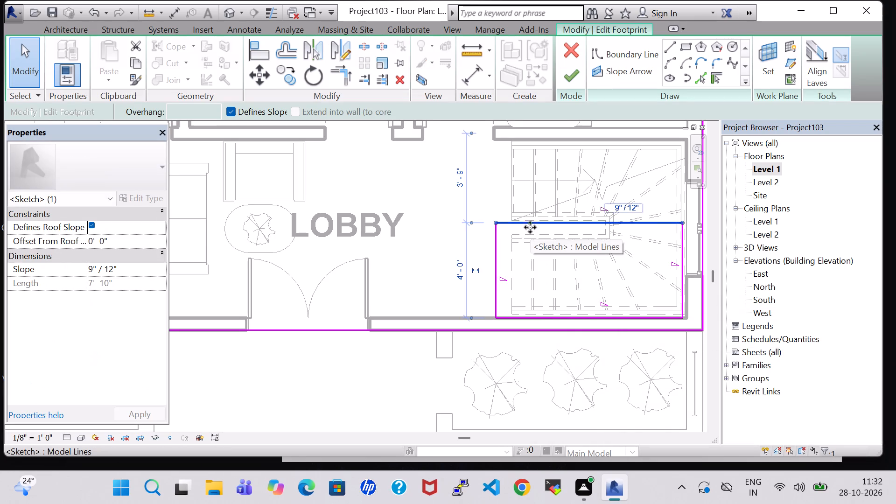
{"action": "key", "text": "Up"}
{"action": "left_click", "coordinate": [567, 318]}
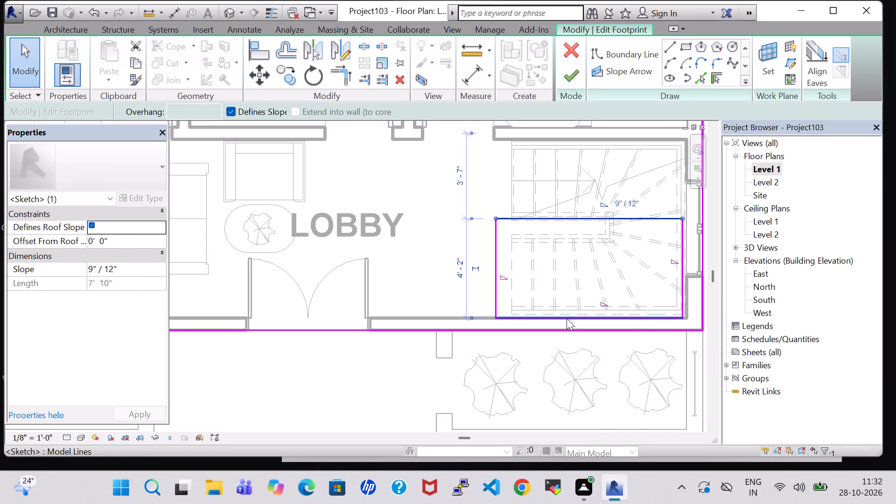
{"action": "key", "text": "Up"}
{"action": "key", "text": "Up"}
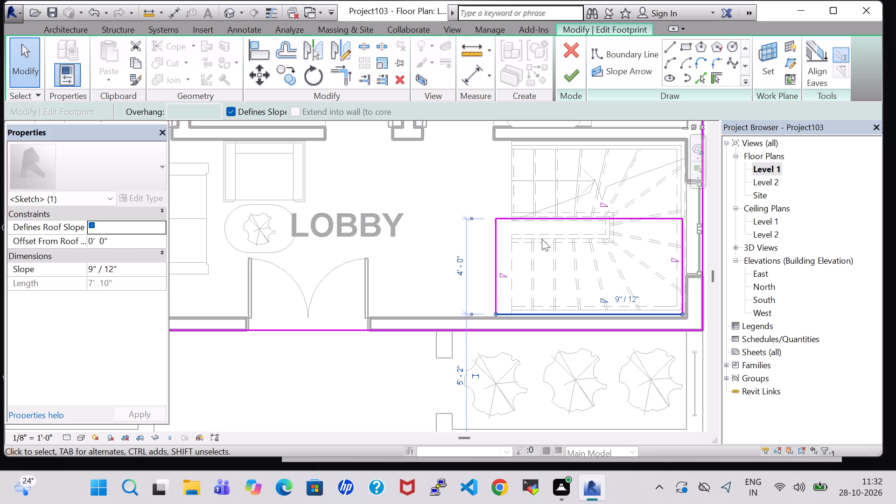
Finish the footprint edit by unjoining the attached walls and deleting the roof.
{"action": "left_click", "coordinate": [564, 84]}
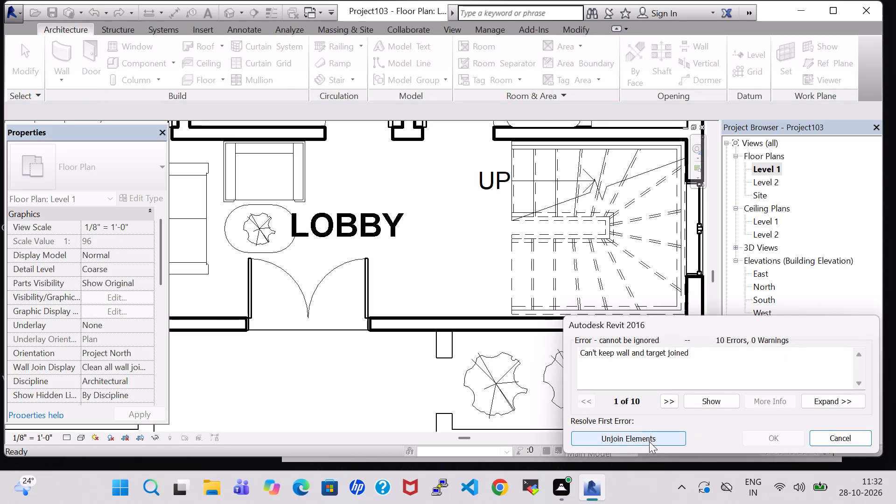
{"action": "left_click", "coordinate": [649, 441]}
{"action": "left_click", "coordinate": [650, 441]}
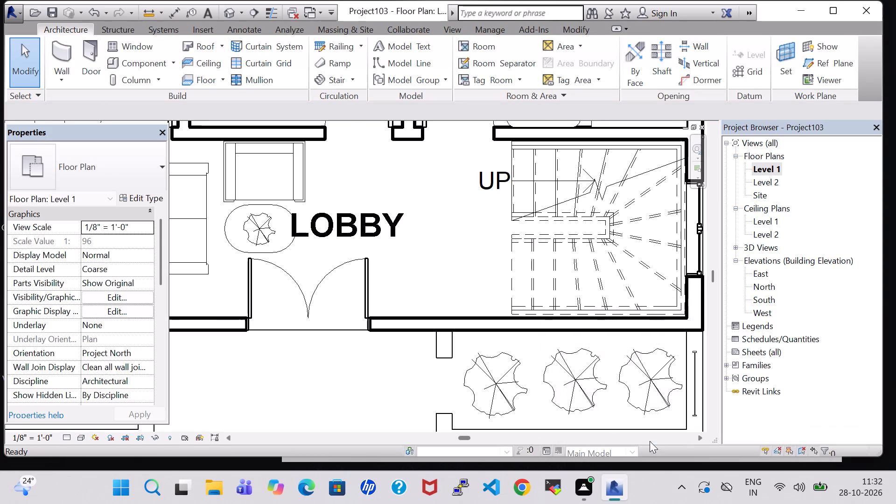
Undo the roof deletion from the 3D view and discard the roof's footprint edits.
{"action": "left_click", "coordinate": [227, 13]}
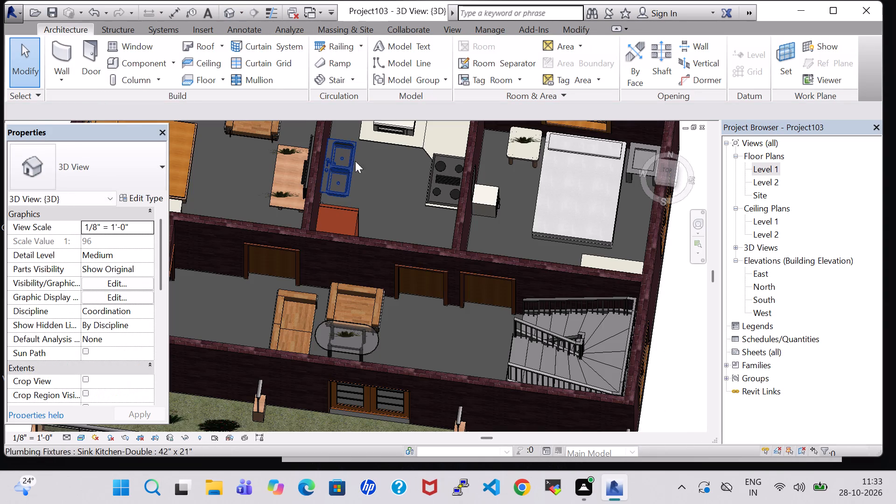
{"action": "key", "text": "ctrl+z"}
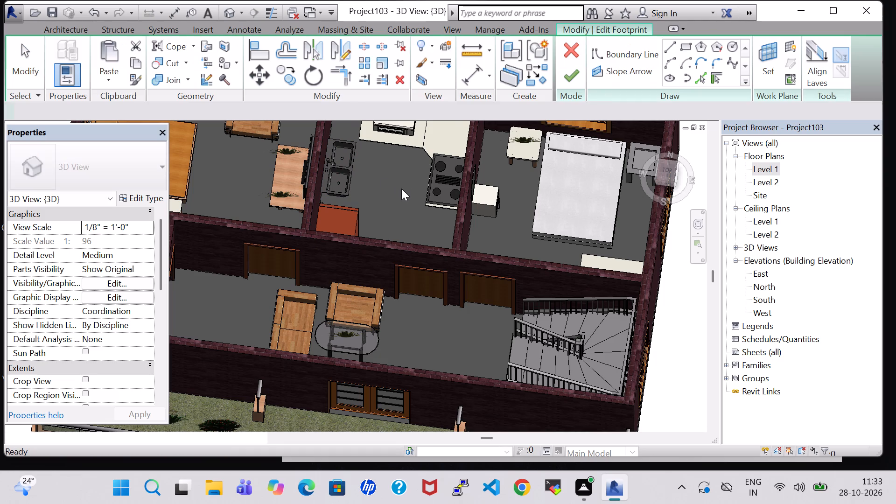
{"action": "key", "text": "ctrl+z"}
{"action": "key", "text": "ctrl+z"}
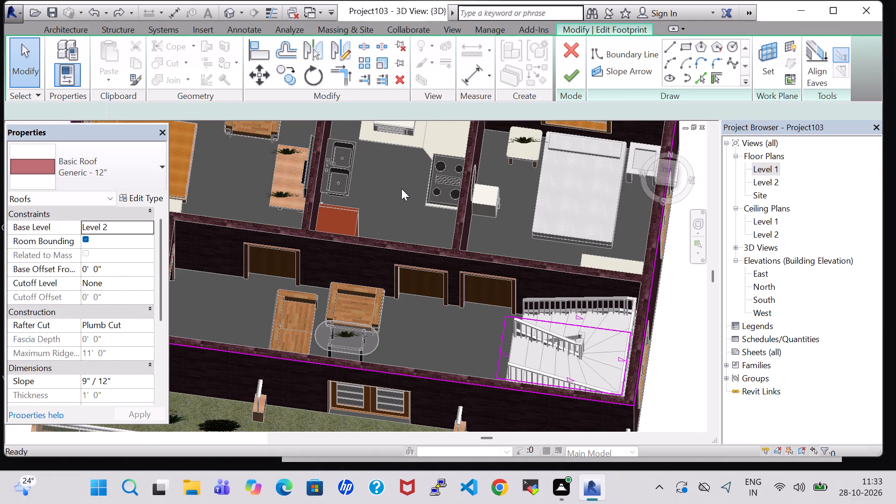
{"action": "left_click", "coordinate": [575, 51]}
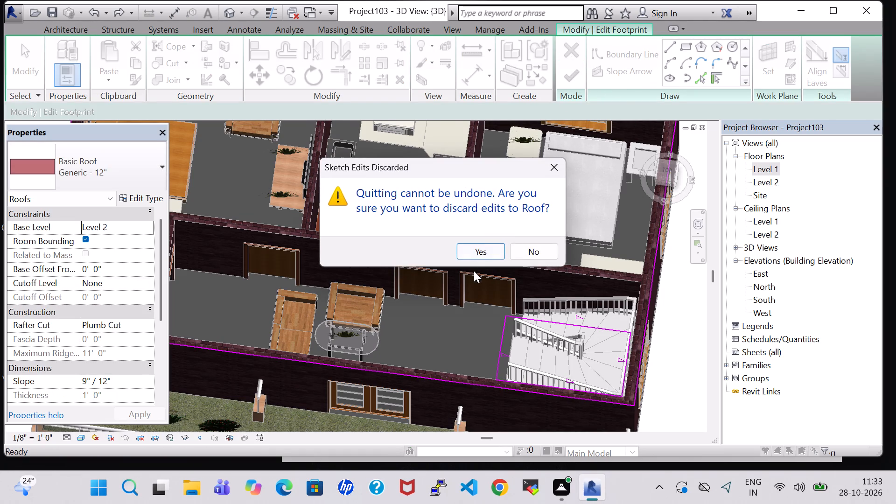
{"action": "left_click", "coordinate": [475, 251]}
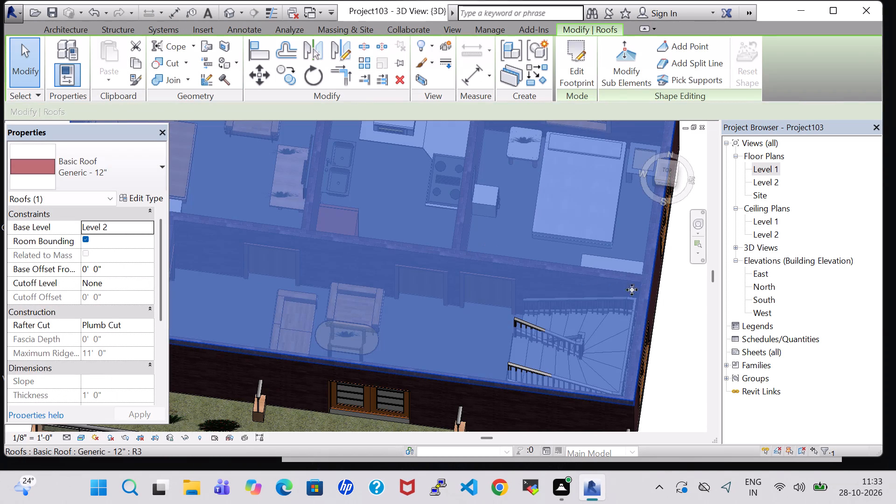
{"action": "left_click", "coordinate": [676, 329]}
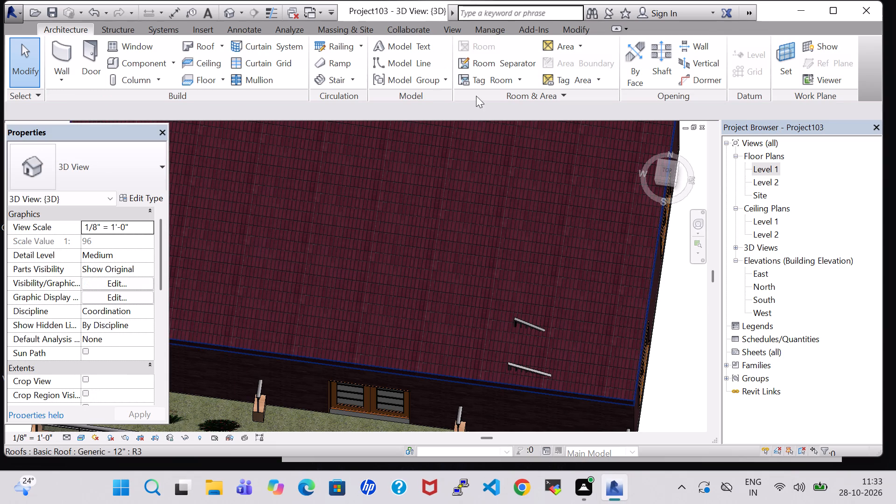
Reopen the roof's footprint sketch for editing and show it in the Level 1 floor plan.
{"action": "left_click", "coordinate": [590, 389]}
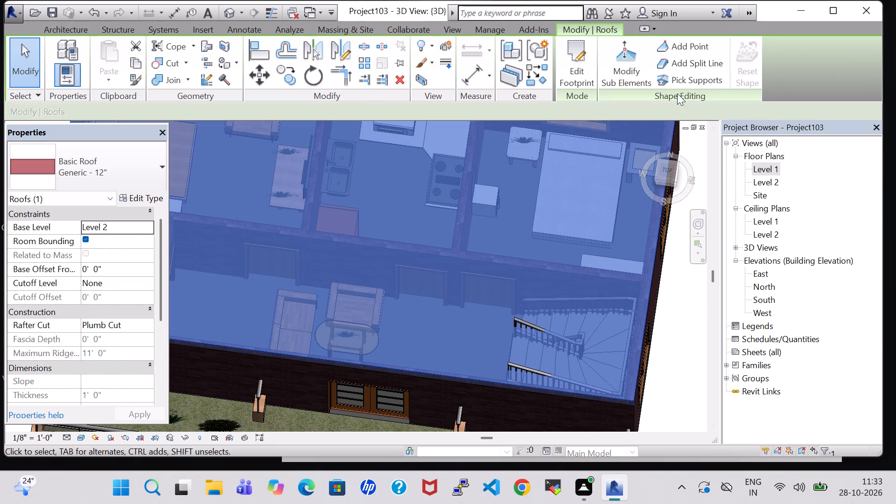
{"action": "left_click", "coordinate": [580, 73]}
{"action": "triple_click", "coordinate": [758, 173]}
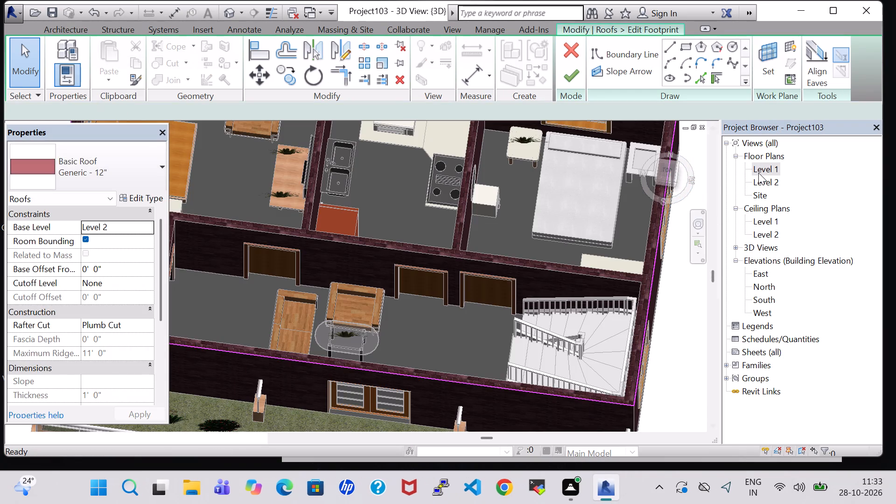
{"action": "left_click", "coordinate": [758, 173]}
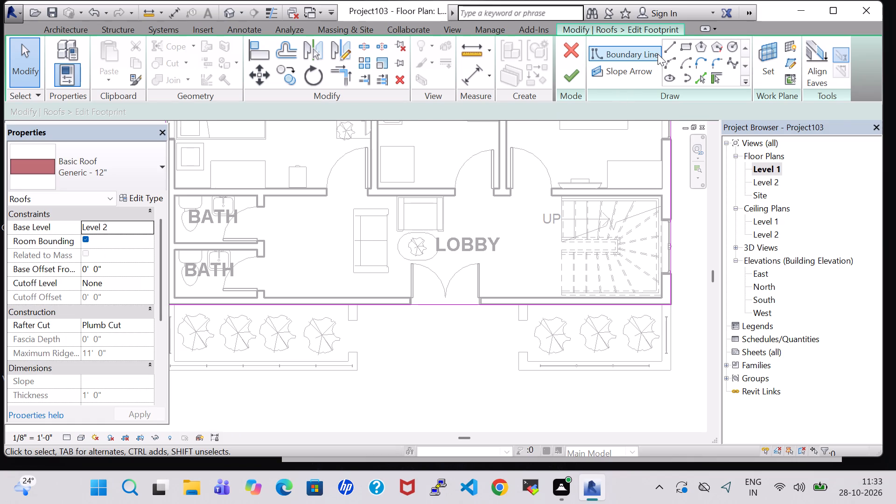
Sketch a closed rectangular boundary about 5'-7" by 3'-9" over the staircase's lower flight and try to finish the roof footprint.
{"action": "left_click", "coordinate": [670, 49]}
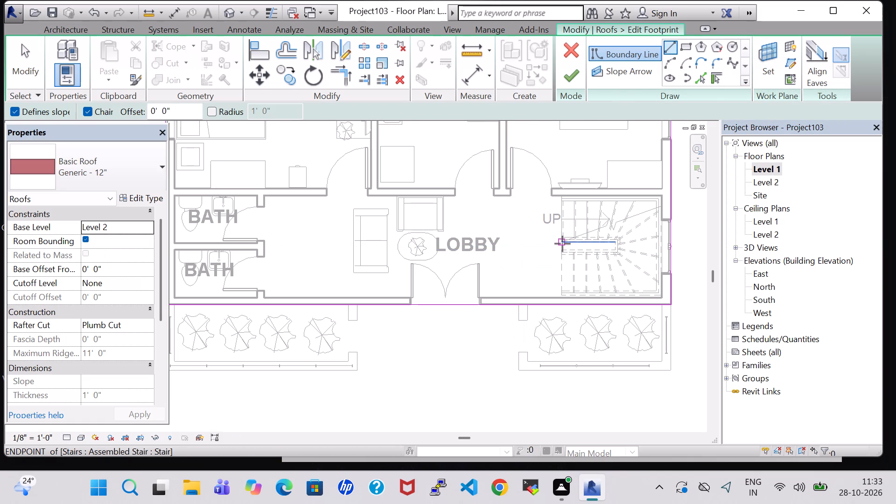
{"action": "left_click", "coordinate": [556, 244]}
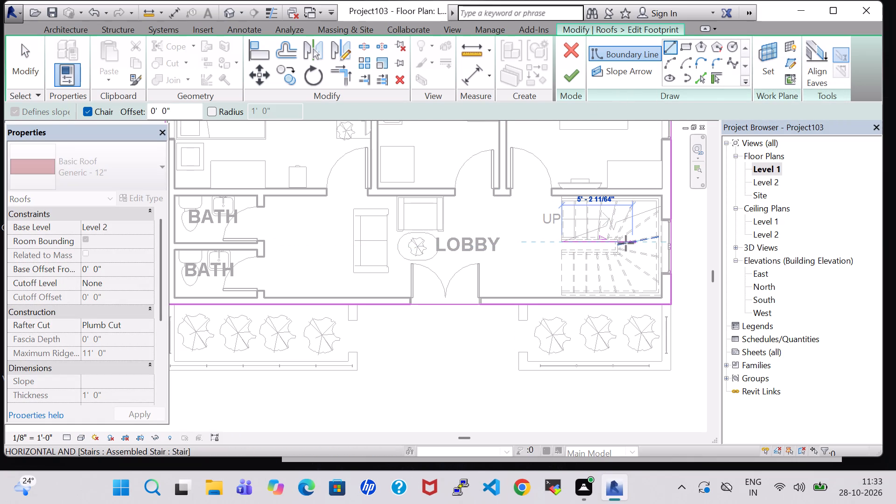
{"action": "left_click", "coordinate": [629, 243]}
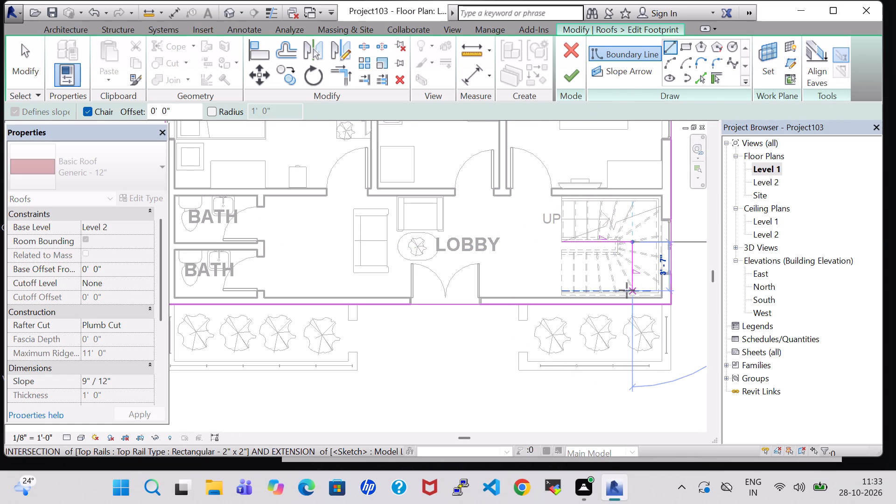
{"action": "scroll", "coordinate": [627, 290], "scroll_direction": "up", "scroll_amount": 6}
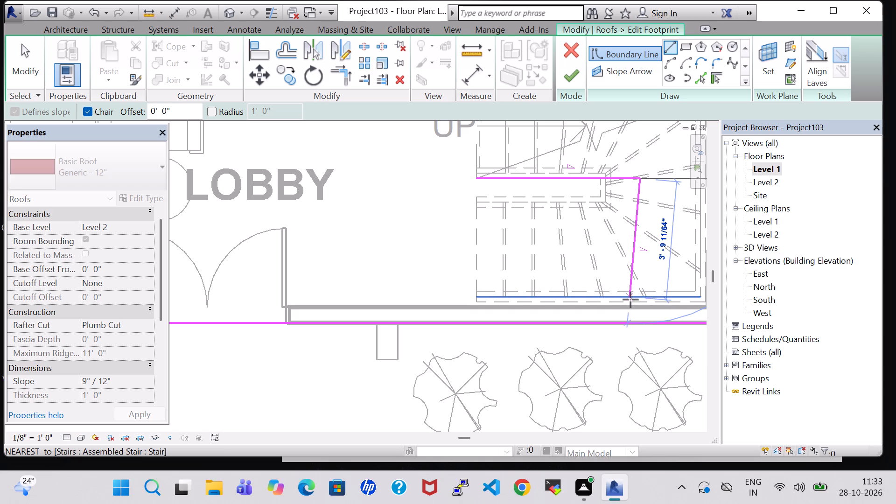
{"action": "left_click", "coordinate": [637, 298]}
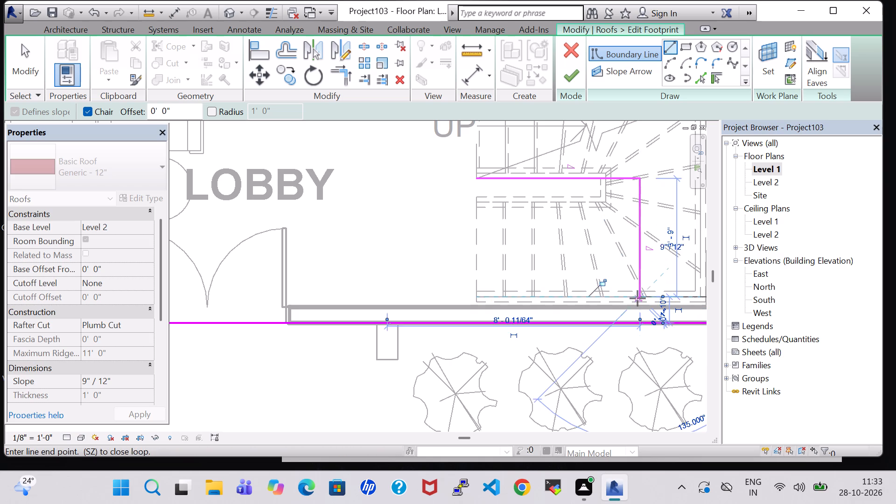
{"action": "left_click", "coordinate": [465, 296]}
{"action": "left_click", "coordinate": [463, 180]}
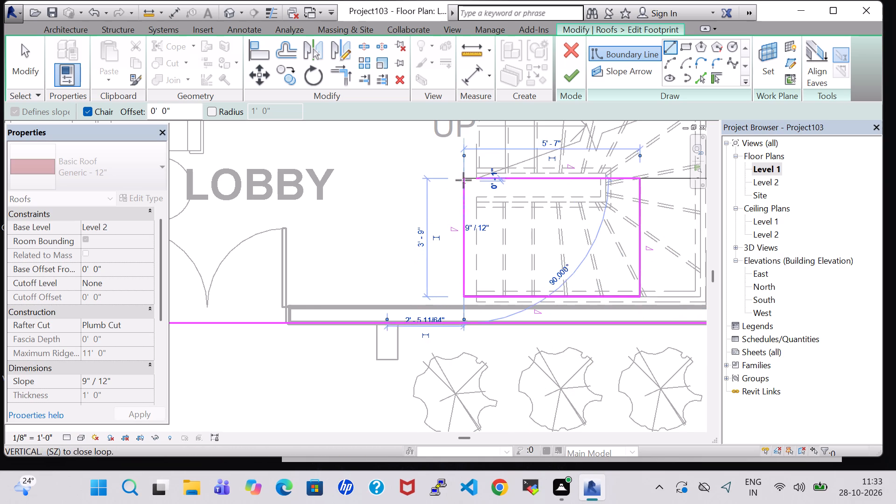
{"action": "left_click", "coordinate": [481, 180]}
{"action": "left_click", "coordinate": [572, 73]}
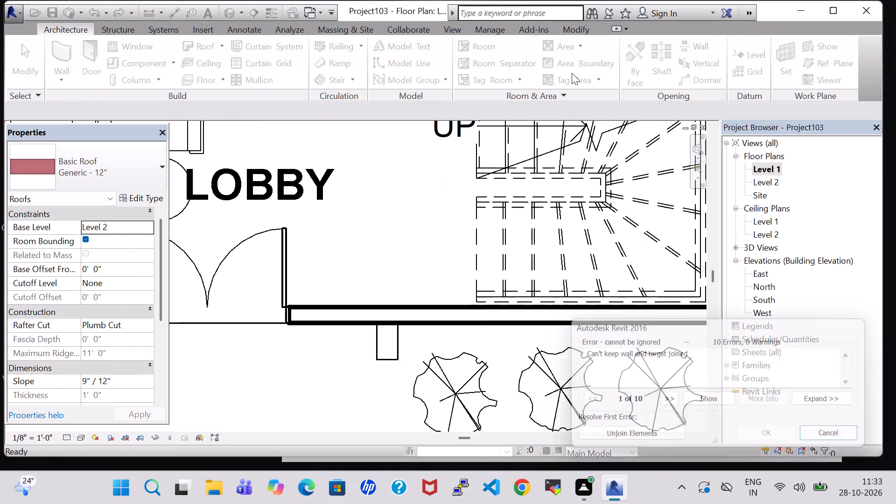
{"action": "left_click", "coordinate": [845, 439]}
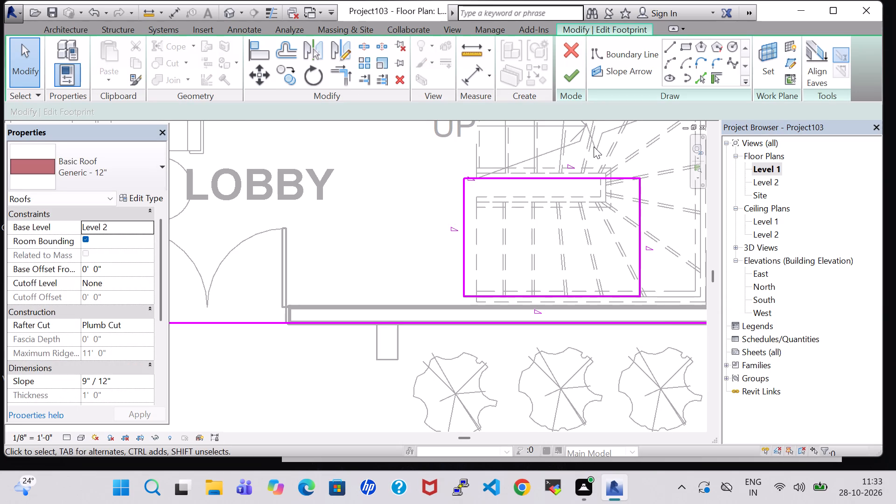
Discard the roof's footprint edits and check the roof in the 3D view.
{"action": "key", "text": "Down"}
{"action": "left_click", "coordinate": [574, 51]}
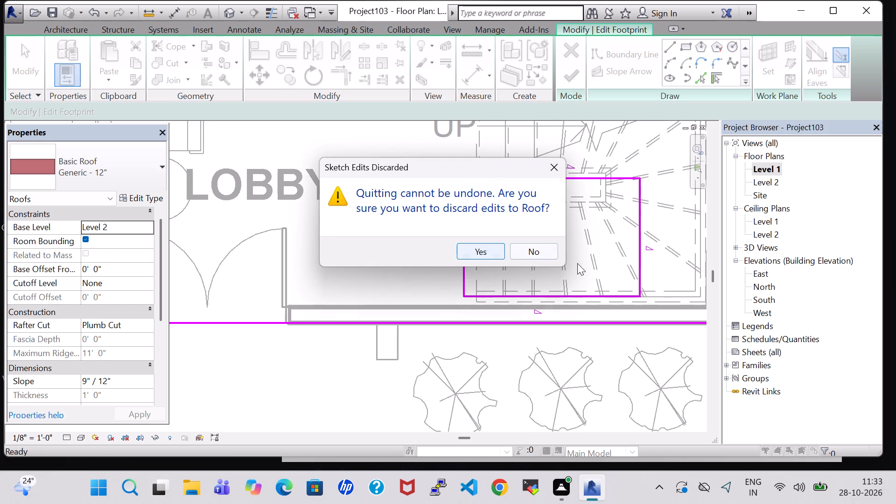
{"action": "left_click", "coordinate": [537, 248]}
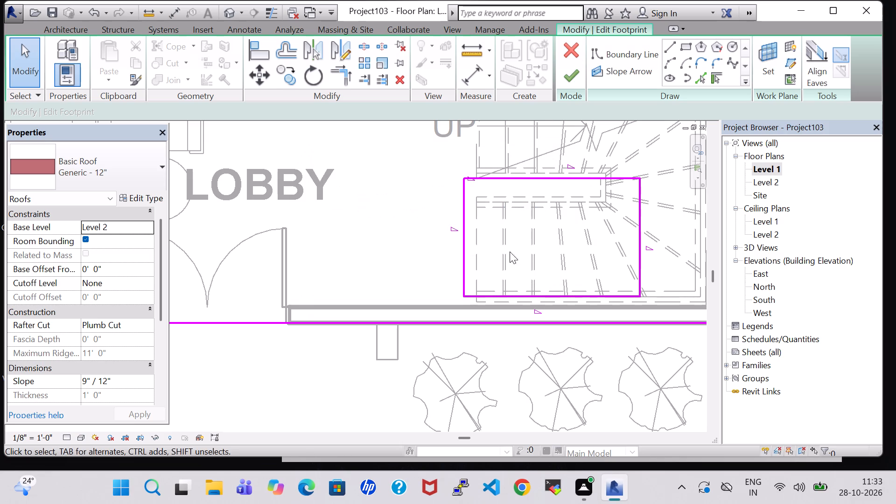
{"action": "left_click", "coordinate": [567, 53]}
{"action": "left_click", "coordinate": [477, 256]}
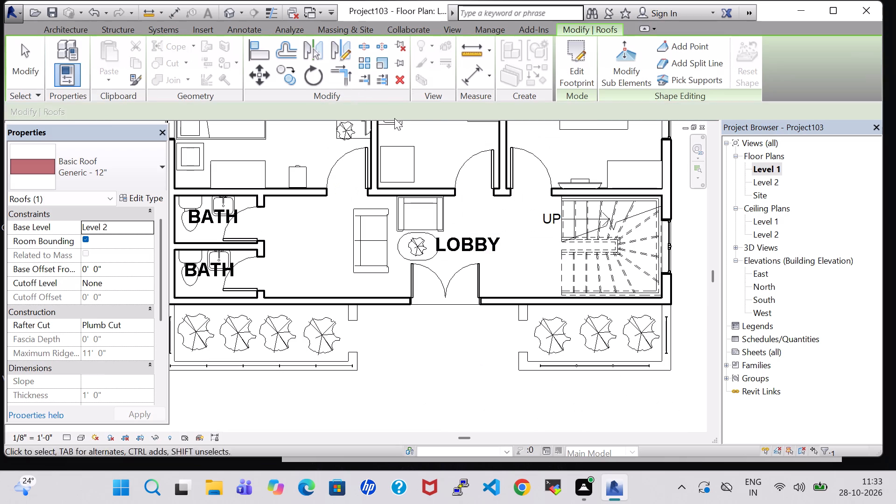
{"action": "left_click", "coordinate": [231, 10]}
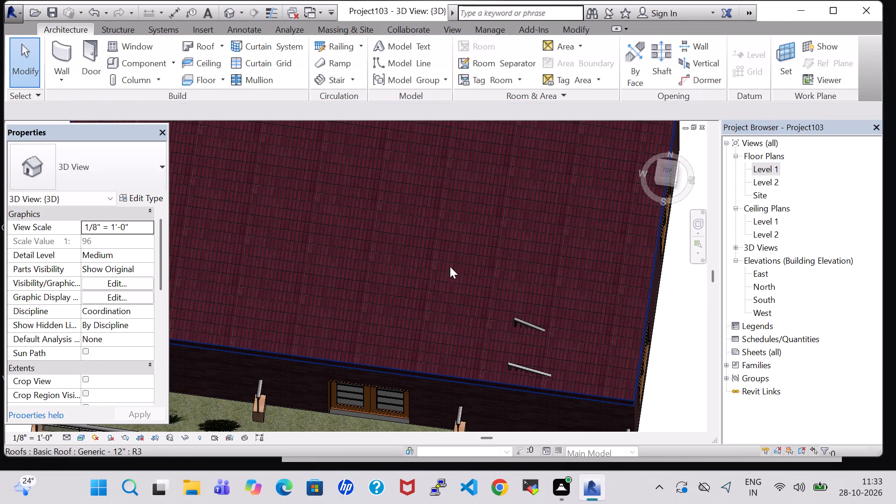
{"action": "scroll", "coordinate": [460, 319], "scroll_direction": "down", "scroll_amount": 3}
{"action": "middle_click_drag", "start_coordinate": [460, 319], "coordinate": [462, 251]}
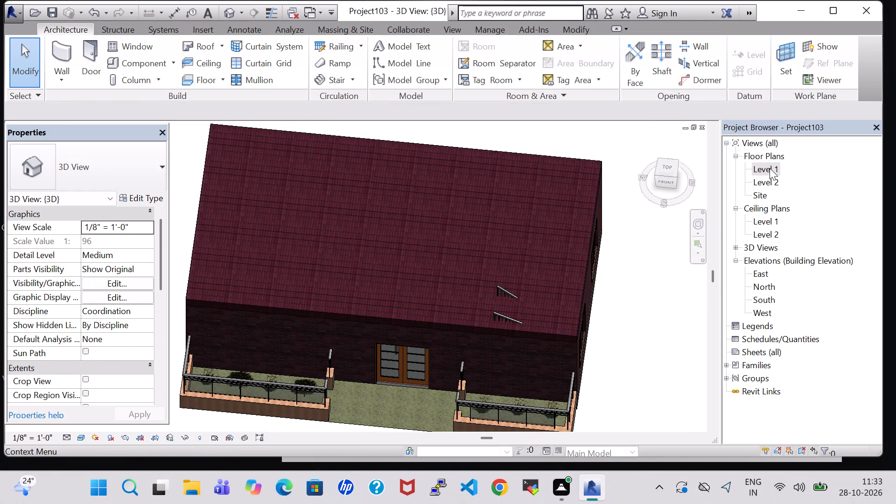
Create a Glass Panel - Bottom Fill railing on a rectangular path along the house's outer walls in the Level 1 plan.
{"action": "double_click", "coordinate": [770, 168]}
{"action": "scroll", "coordinate": [145, 503], "scroll_direction": "down", "scroll_amount": 2}
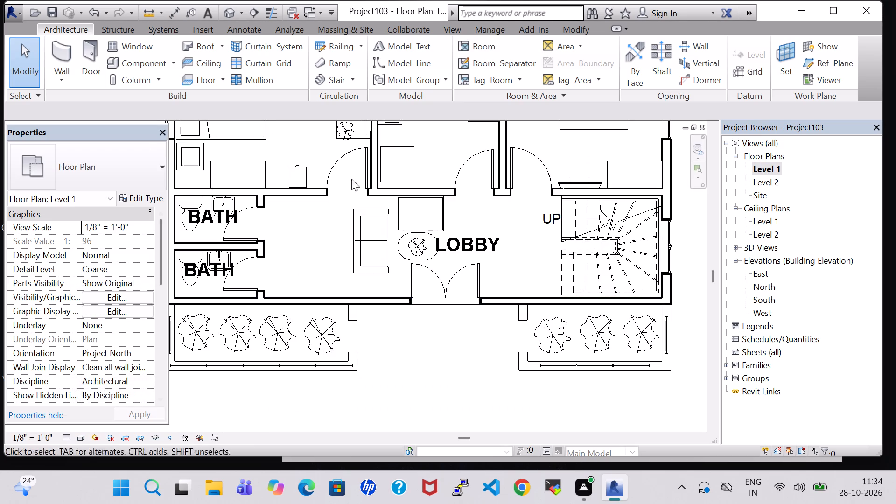
{"action": "scroll", "coordinate": [505, 233], "scroll_direction": "down", "scroll_amount": 2}
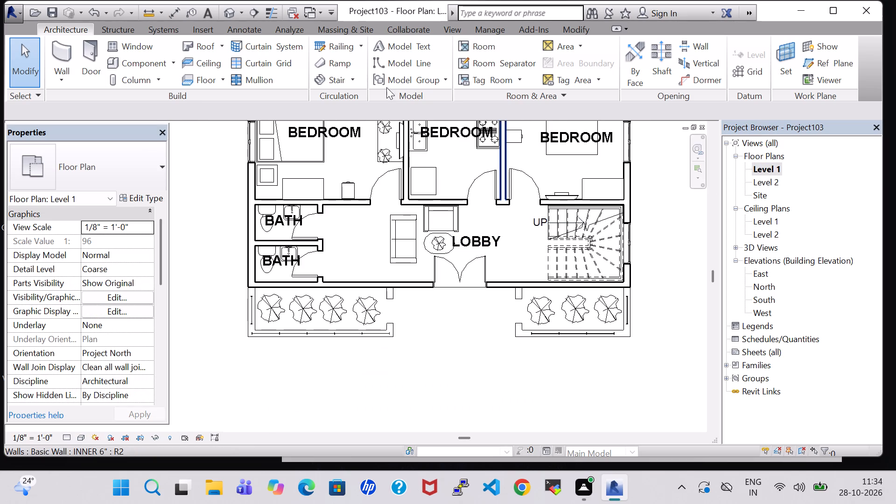
{"action": "left_click", "coordinate": [332, 48]}
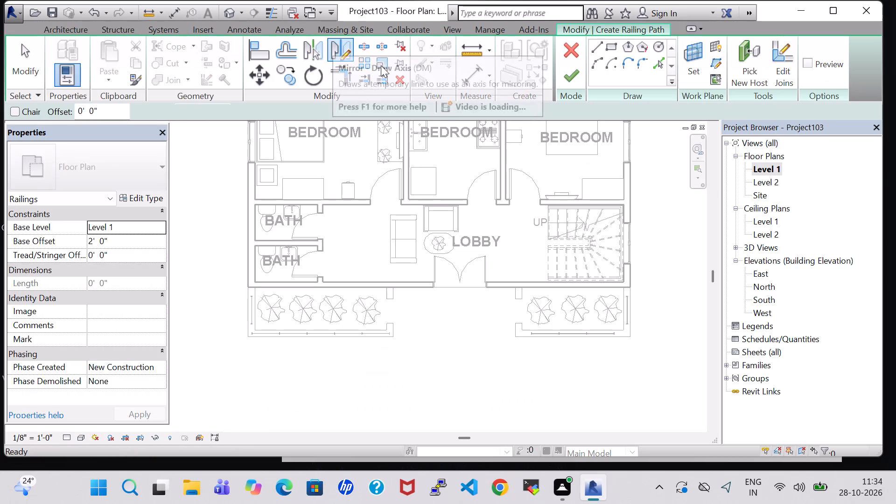
{"action": "left_click", "coordinate": [608, 47]}
{"action": "middle_click_drag", "start_coordinate": [558, 159], "coordinate": [592, 313]}
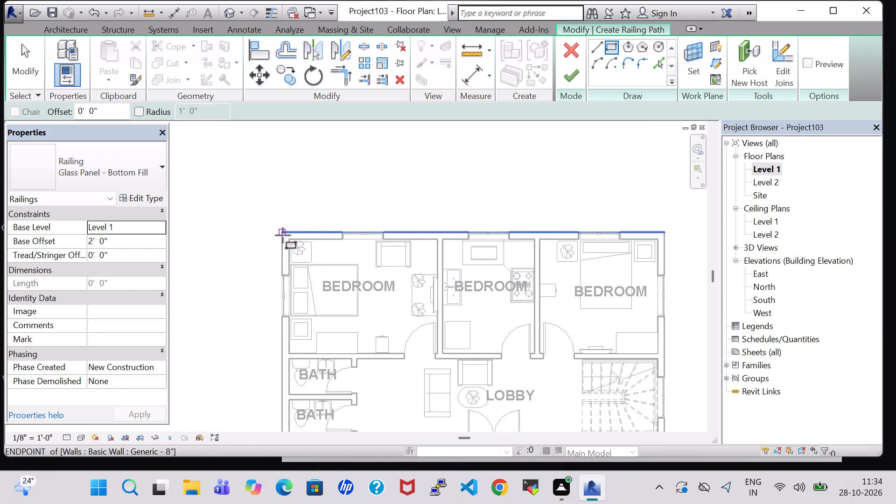
{"action": "left_click", "coordinate": [284, 236]}
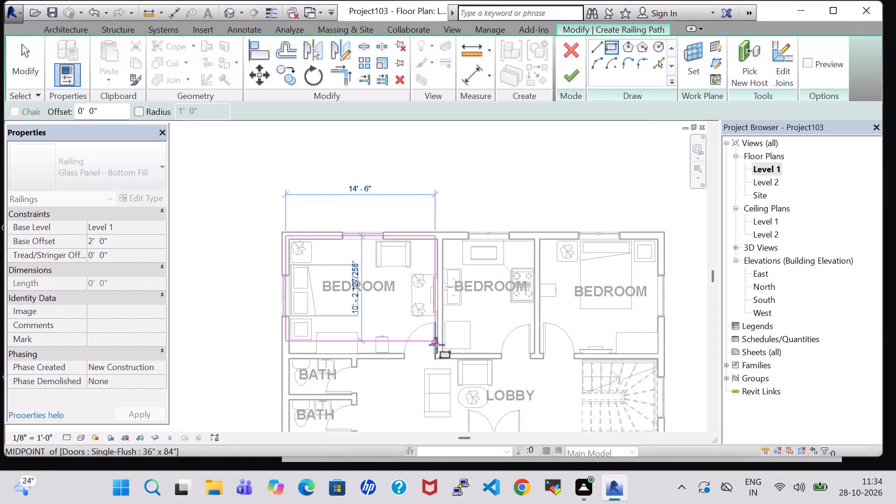
{"action": "middle_click_drag", "start_coordinate": [437, 345], "coordinate": [437, 239]}
{"action": "scroll", "coordinate": [437, 239], "scroll_direction": "up", "scroll_amount": 1}
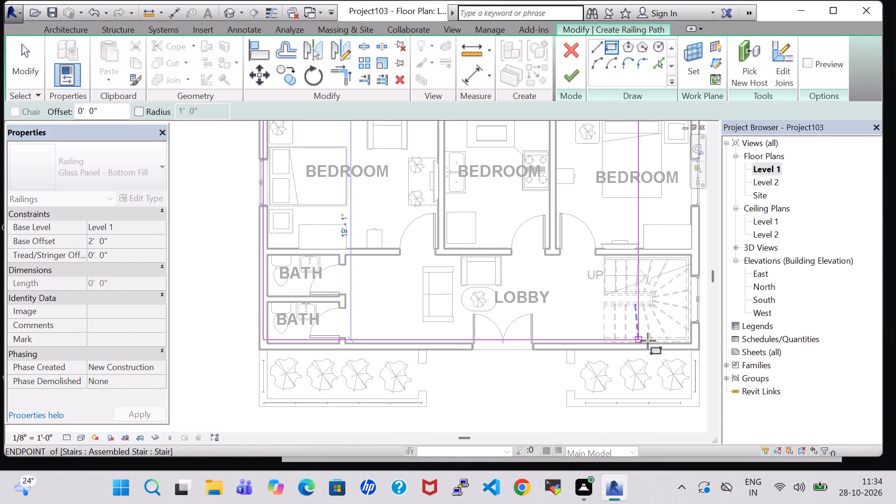
{"action": "left_click", "coordinate": [696, 346]}
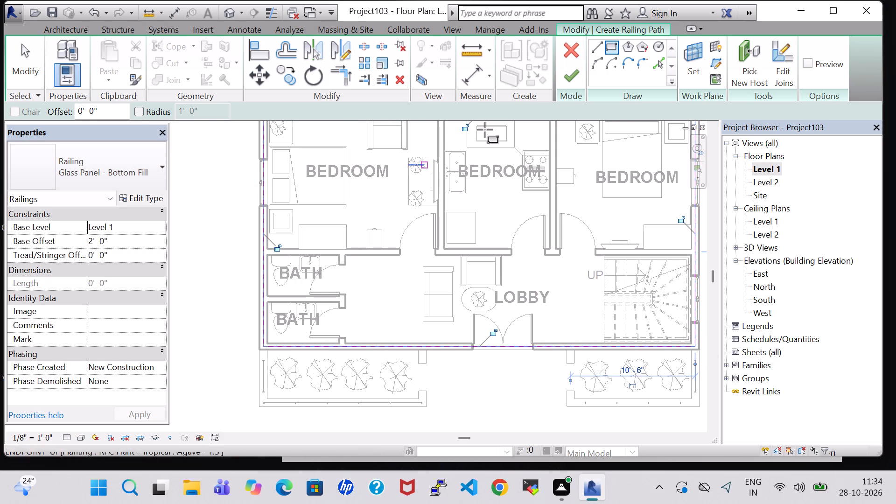
{"action": "left_click", "coordinate": [576, 78]}
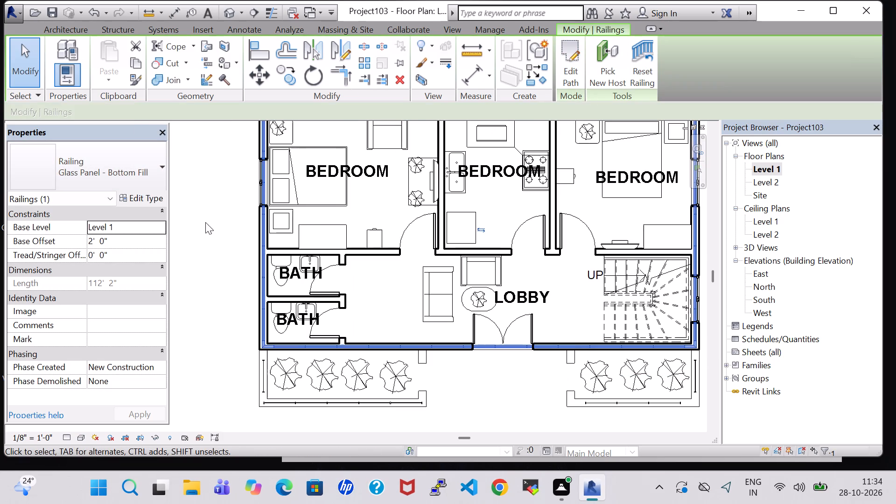
Set the perimeter railing's base offset to 11' 0" and check it around the roof in the 3D view.
{"action": "left_click", "coordinate": [93, 241]}
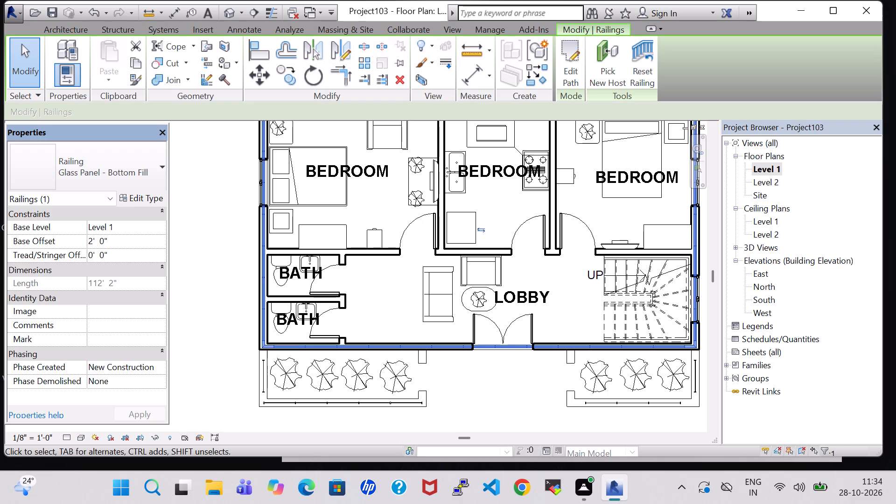
{"action": "key", "text": "BackSpace"}
{"action": "type", "text": "11"}
{"action": "left_click", "coordinate": [141, 413]}
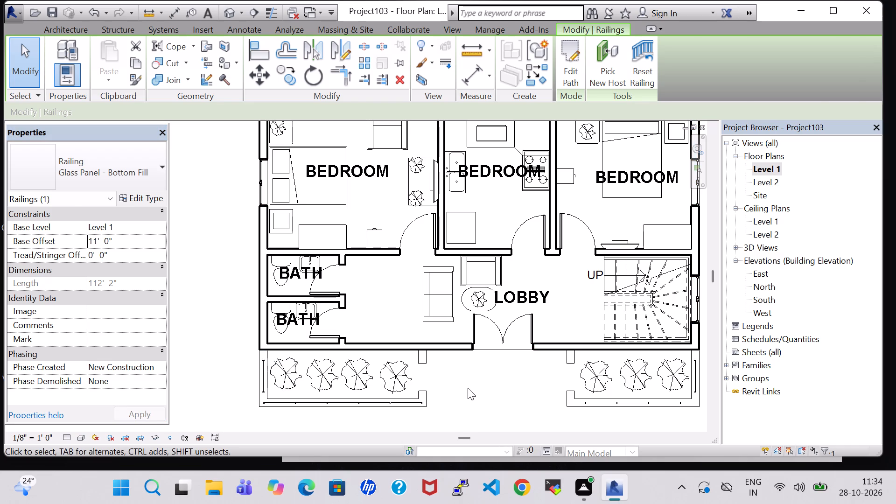
{"action": "left_click", "coordinate": [468, 388]}
{"action": "left_click", "coordinate": [229, 6]}
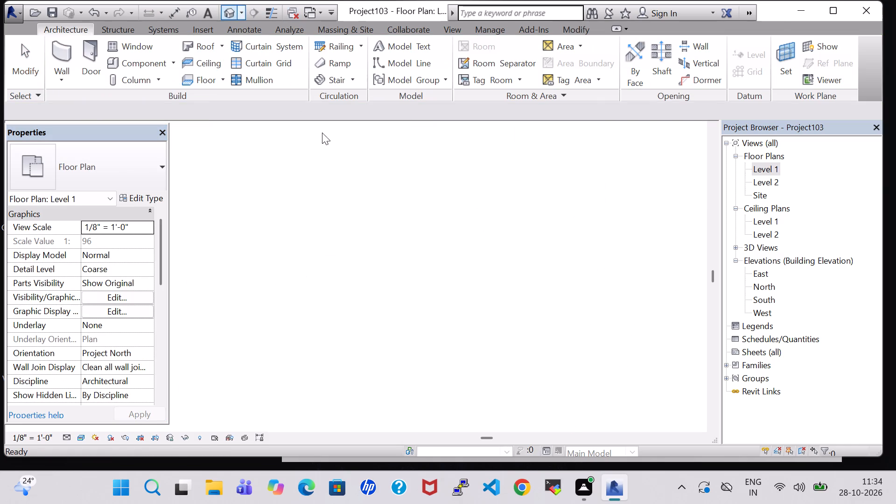
{"action": "middle_click_drag", "start_coordinate": [422, 290], "coordinate": [438, 248], "text": "shift"}
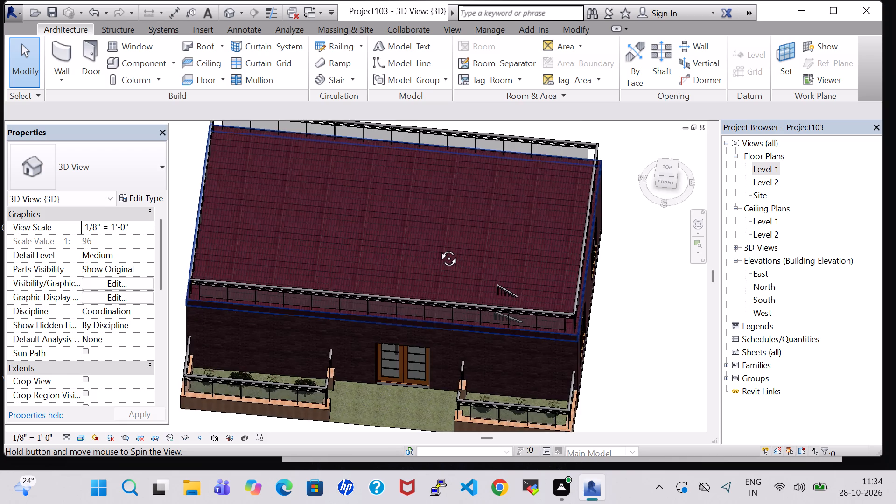
{"action": "middle_click_drag", "start_coordinate": [438, 248], "coordinate": [417, 189], "text": "shift"}
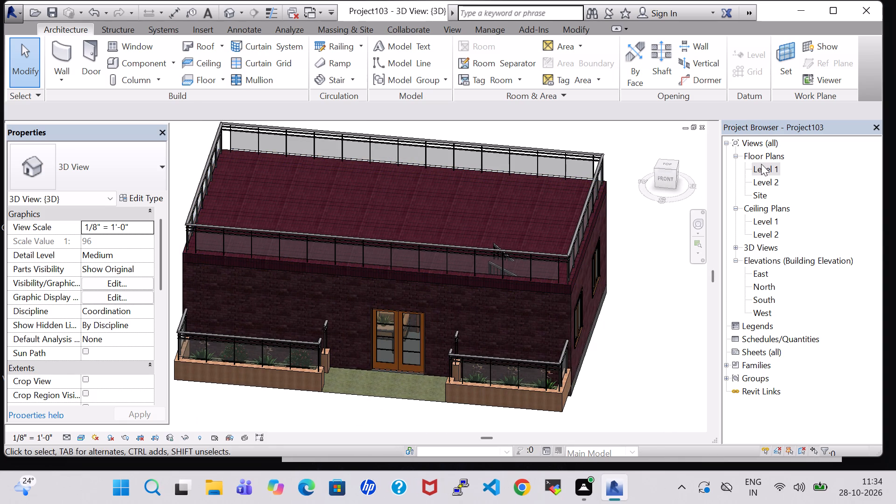
In the Level 1 floor plan, start loading a component family and examine the Furniture System folder of the US Imperial library.
{"action": "double_click", "coordinate": [761, 164]}
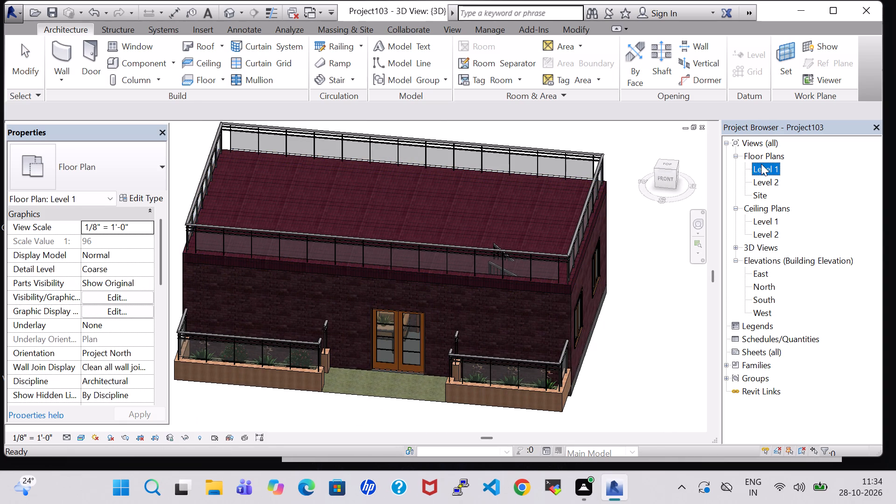
{"action": "scroll", "coordinate": [385, 281], "scroll_direction": "down", "scroll_amount": 1}
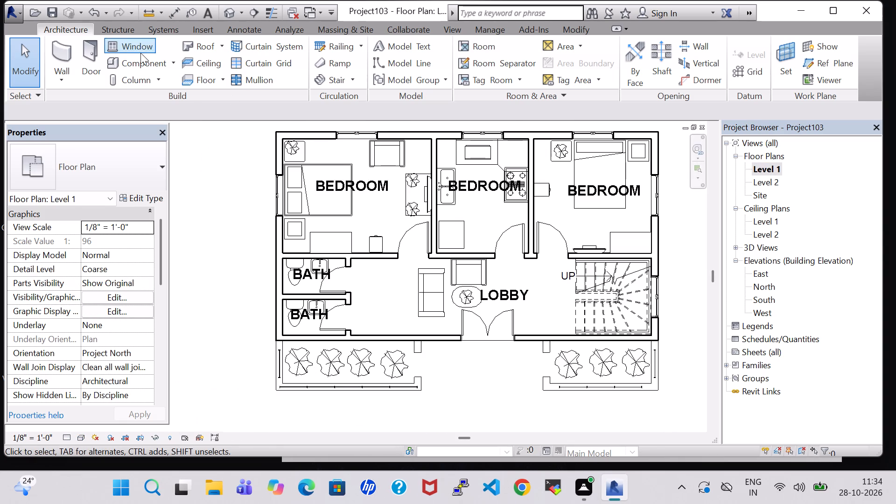
{"action": "left_click", "coordinate": [144, 59]}
{"action": "left_click", "coordinate": [573, 62]}
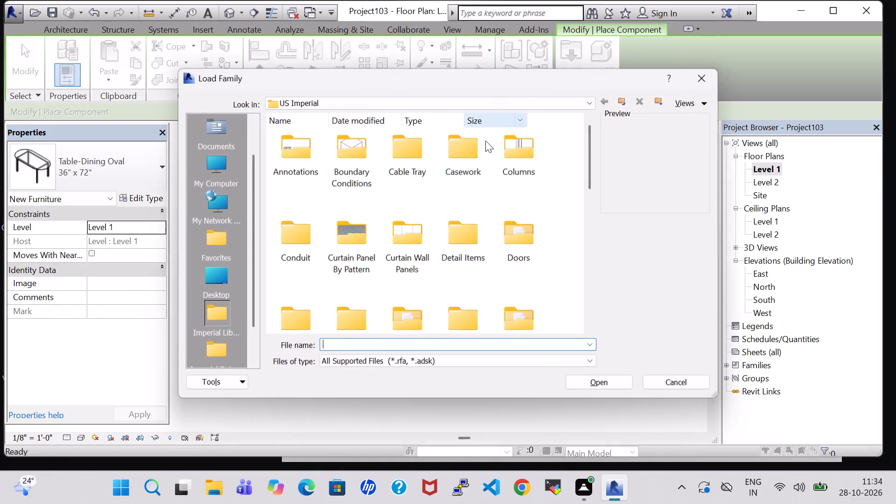
{"action": "scroll", "coordinate": [444, 199], "scroll_direction": "down", "scroll_amount": 2}
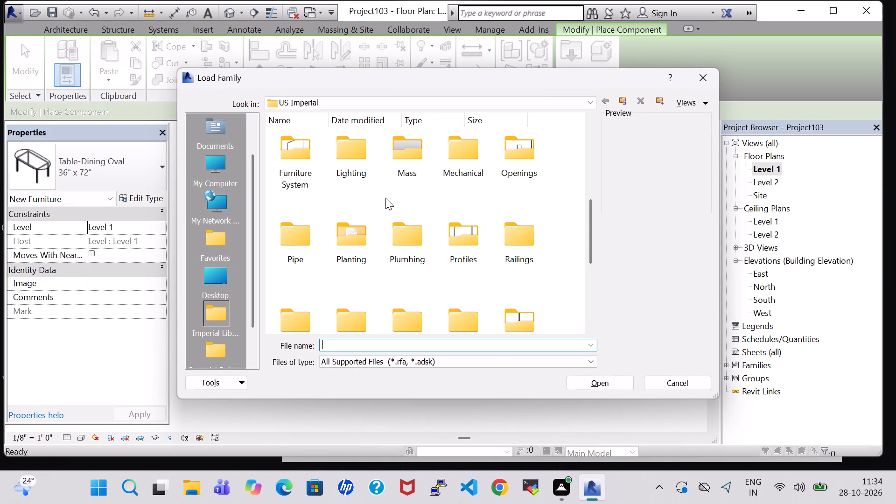
{"action": "double_click", "coordinate": [299, 161]}
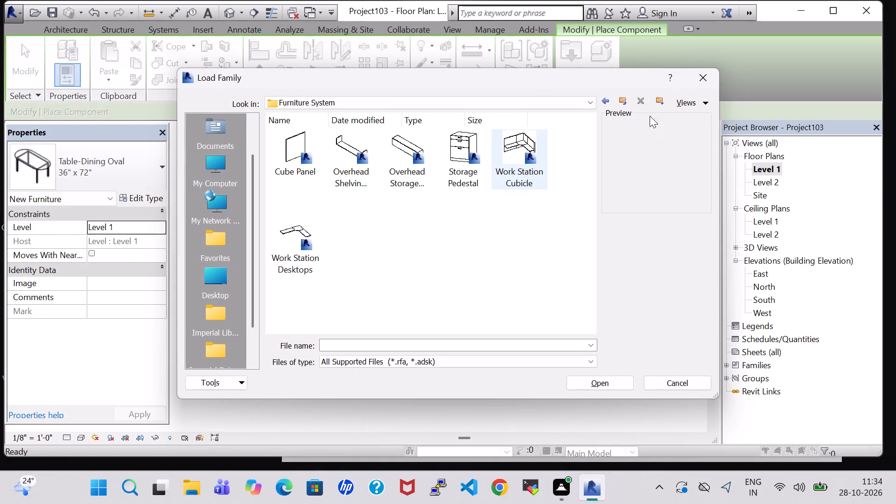
{"action": "left_click", "coordinate": [603, 99]}
Examine the Site library's Utilities, Parking, Logistics and Accessories folders for a suitable component family.
{"action": "scroll", "coordinate": [367, 249], "scroll_direction": "down", "scroll_amount": 2}
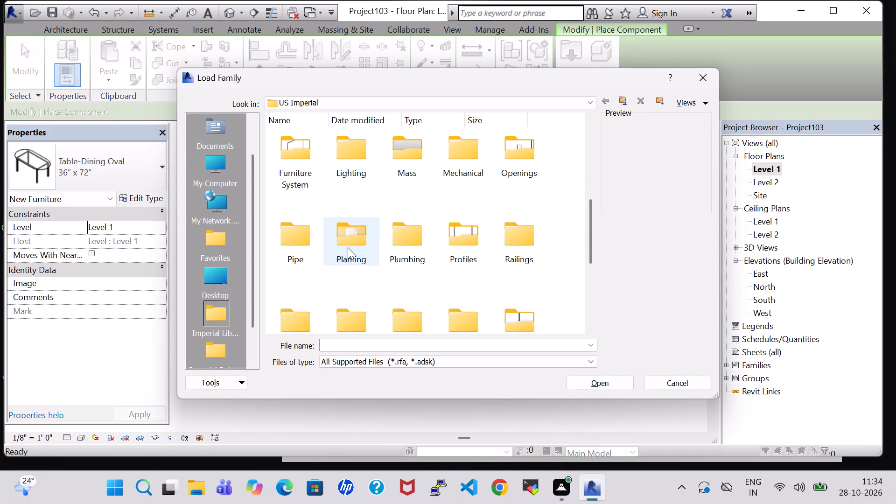
{"action": "left_click", "coordinate": [348, 247]}
{"action": "key", "text": "s"}
{"action": "double_click", "coordinate": [282, 160]}
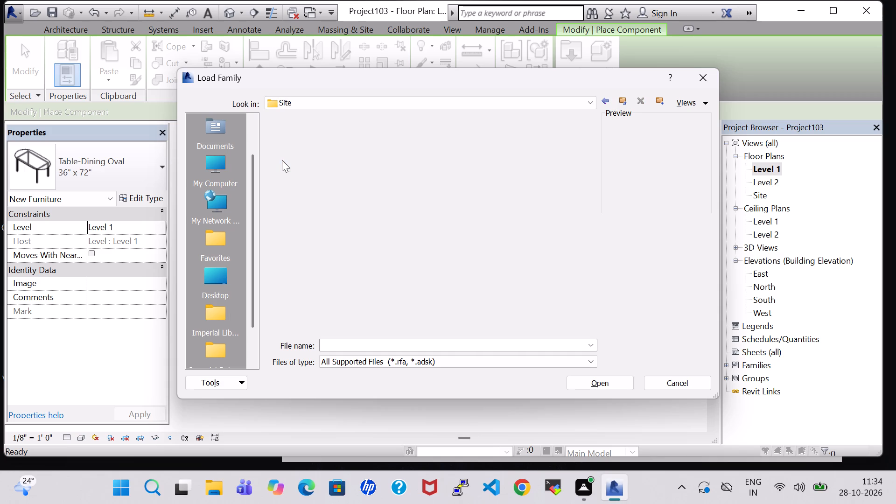
{"action": "double_click", "coordinate": [464, 156]}
{"action": "left_click", "coordinate": [602, 101]}
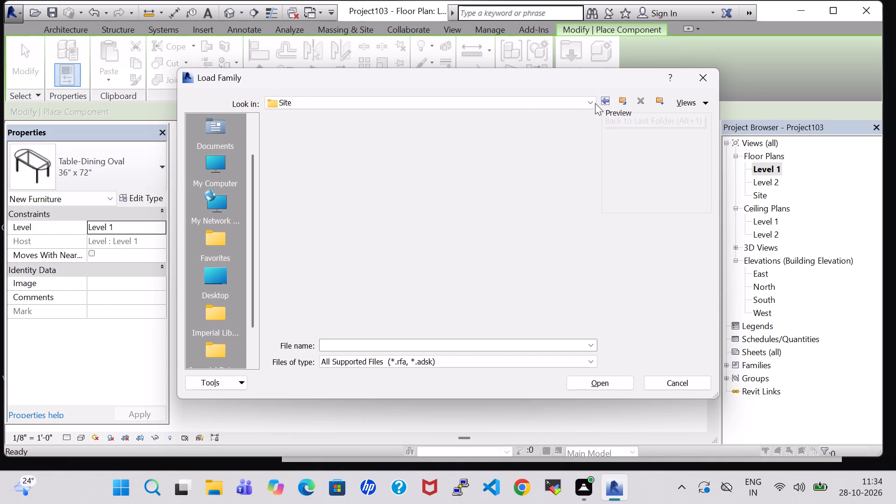
{"action": "double_click", "coordinate": [413, 154]}
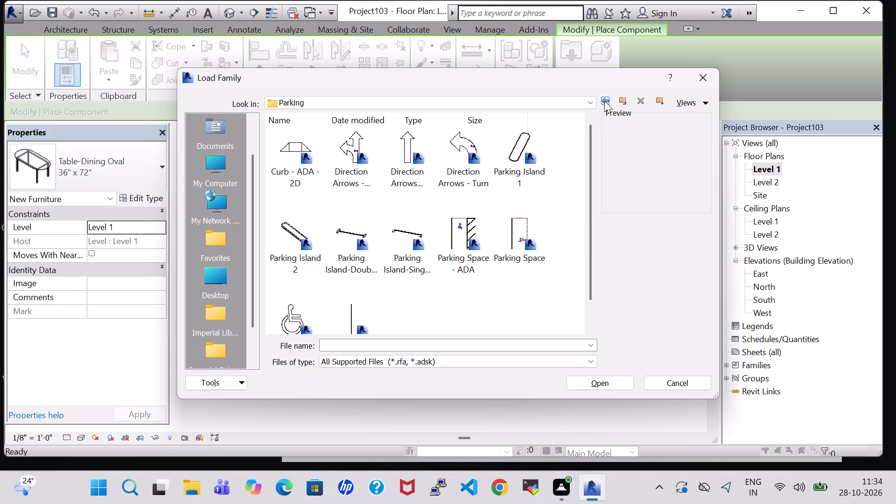
{"action": "left_click", "coordinate": [604, 101]}
{"action": "double_click", "coordinate": [353, 157]}
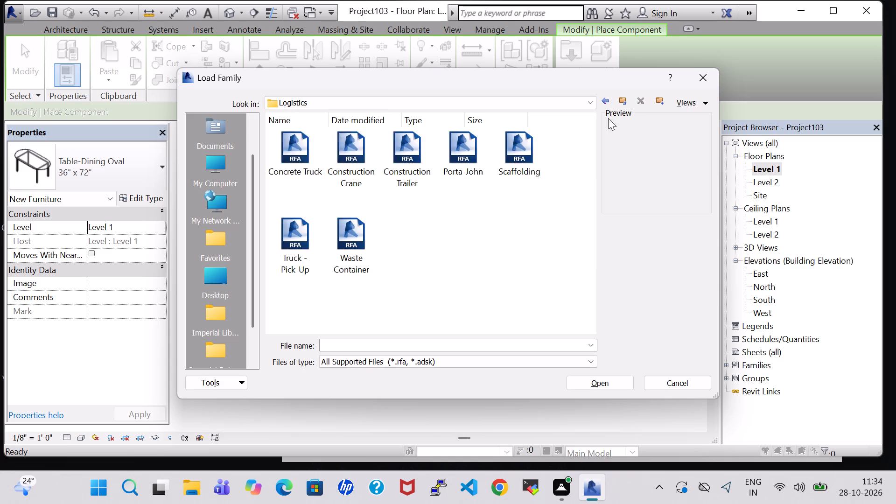
{"action": "left_click", "coordinate": [604, 102]}
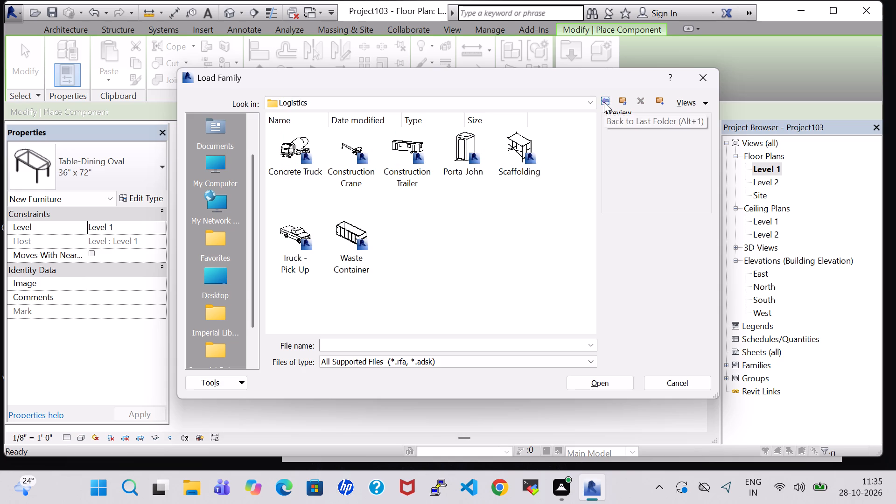
{"action": "double_click", "coordinate": [309, 154]}
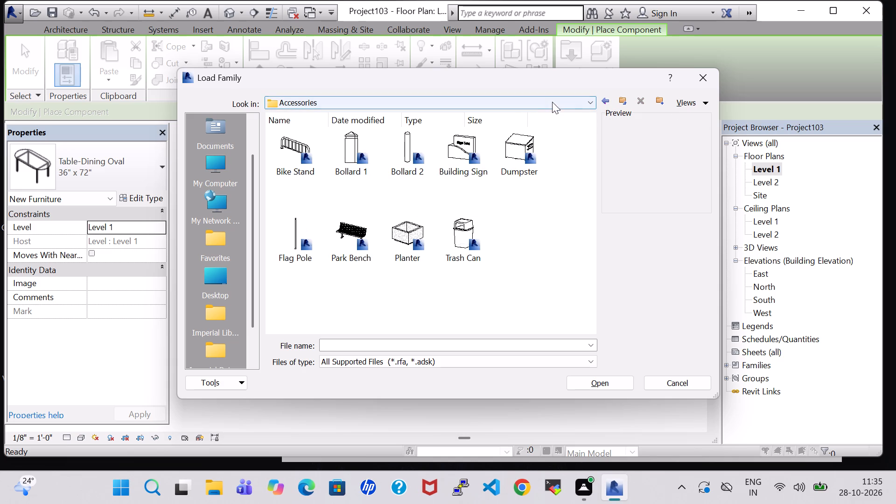
{"action": "left_click", "coordinate": [609, 102]}
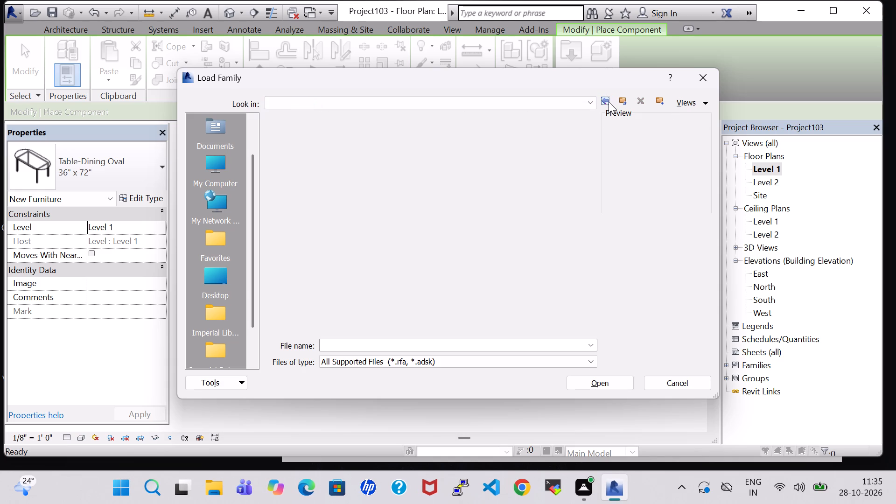
{"action": "left_click", "coordinate": [609, 102]}
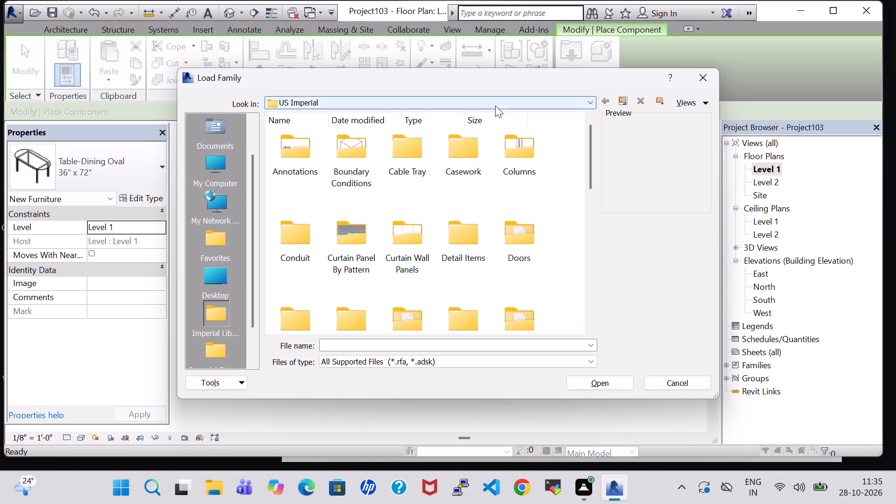
Look through the US Imperial library and examine the Concrete, Light Gauge Steel and Precast Concrete folders under Structural Framing.
{"action": "left_click", "coordinate": [495, 105]}
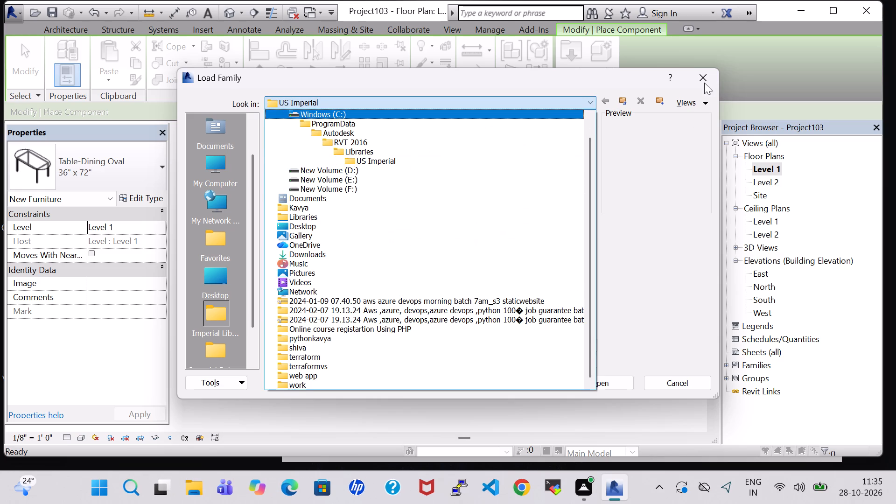
{"action": "double_click", "coordinate": [447, 158]}
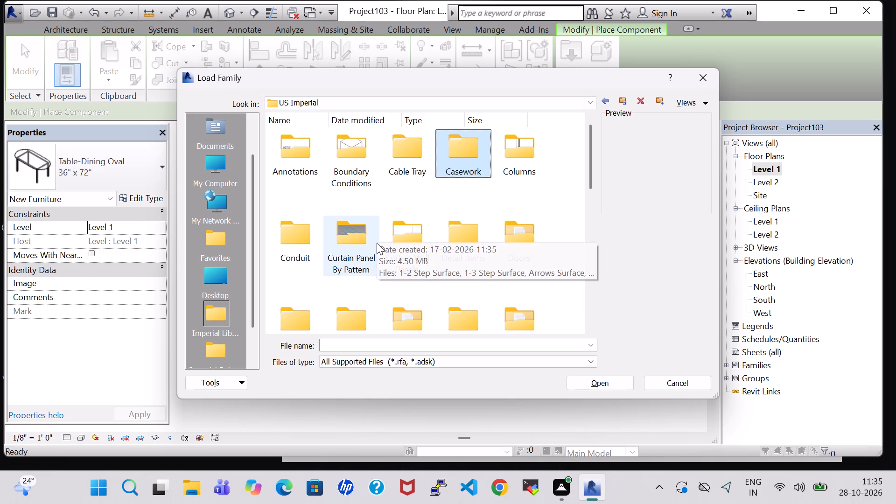
{"action": "scroll", "coordinate": [379, 248], "scroll_direction": "down", "scroll_amount": 1}
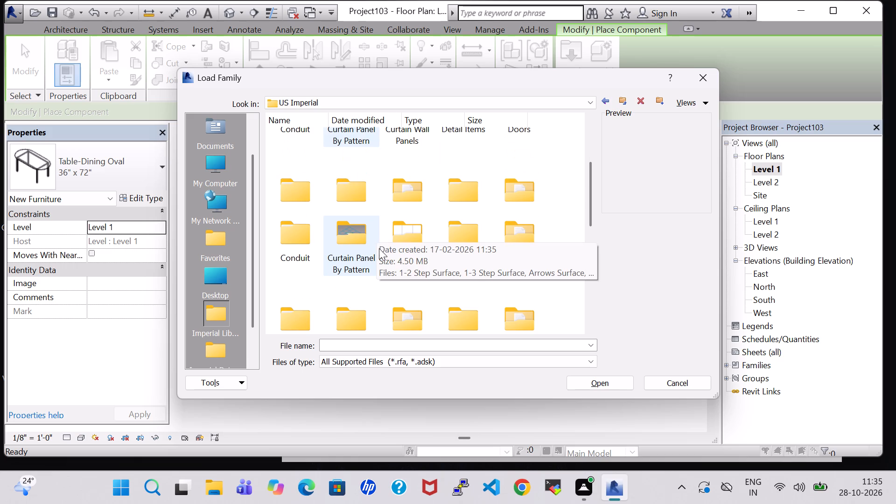
{"action": "middle_click_drag", "start_coordinate": [381, 259], "coordinate": [382, 258]}
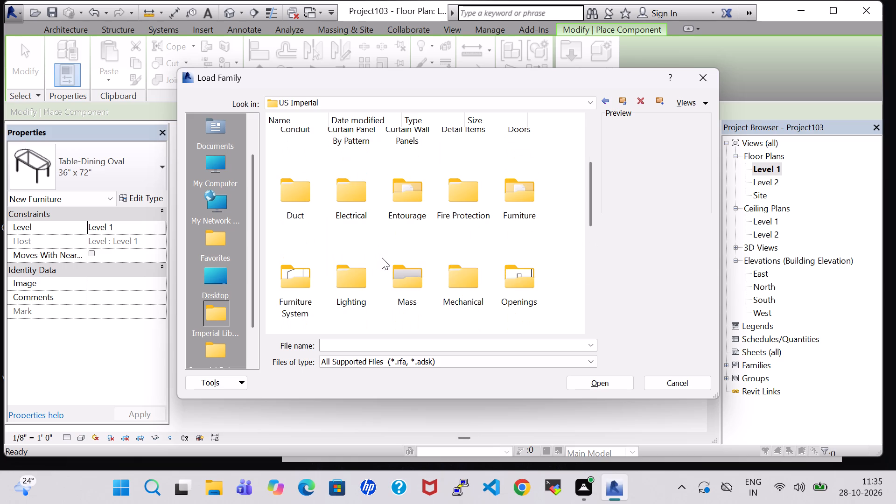
{"action": "middle_click_drag", "start_coordinate": [382, 258], "coordinate": [406, 220]}
{"action": "scroll", "coordinate": [406, 216], "scroll_direction": "down", "scroll_amount": 1}
{"action": "scroll", "coordinate": [294, 174], "scroll_direction": "down", "scroll_amount": 1}
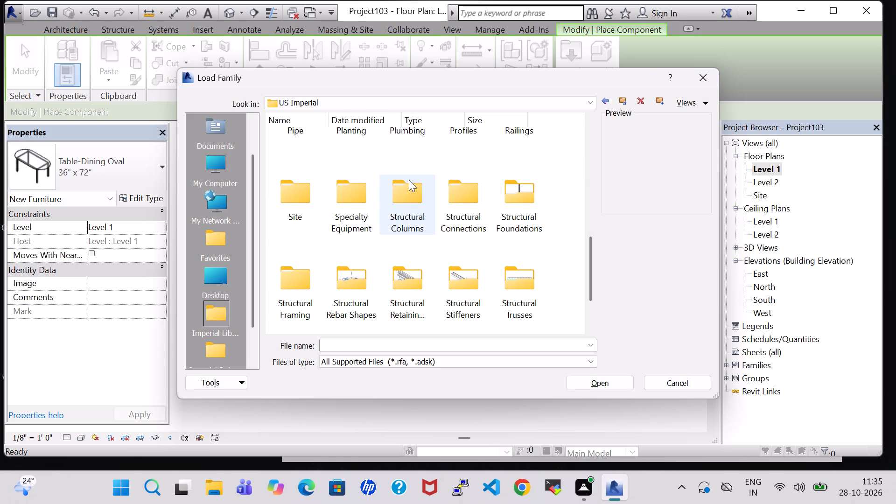
{"action": "scroll", "coordinate": [409, 181], "scroll_direction": "down", "scroll_amount": 1}
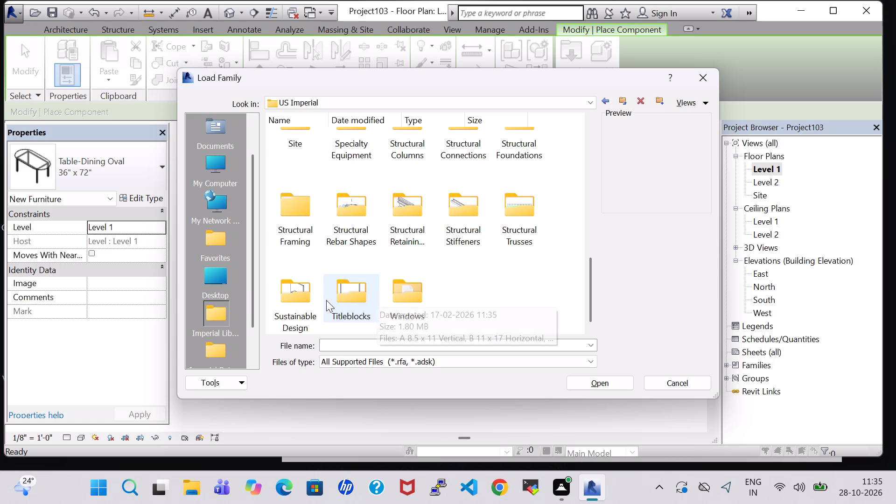
{"action": "double_click", "coordinate": [305, 205]}
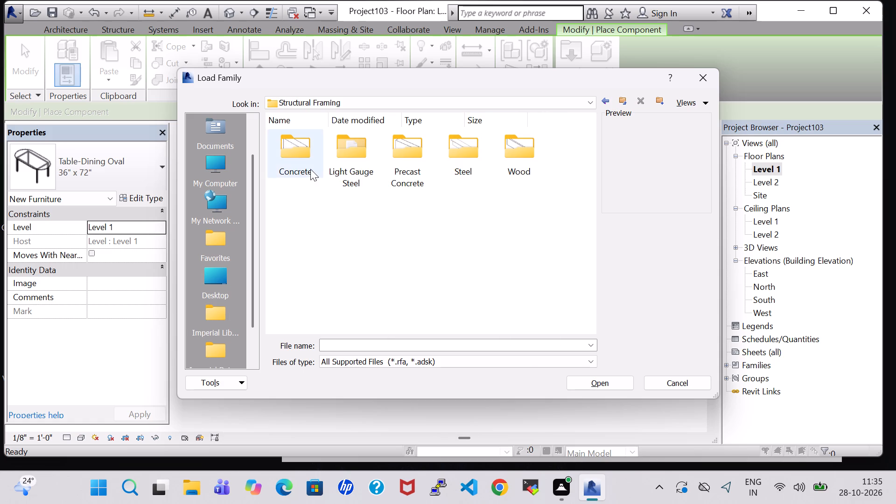
{"action": "left_click", "coordinate": [609, 105]}
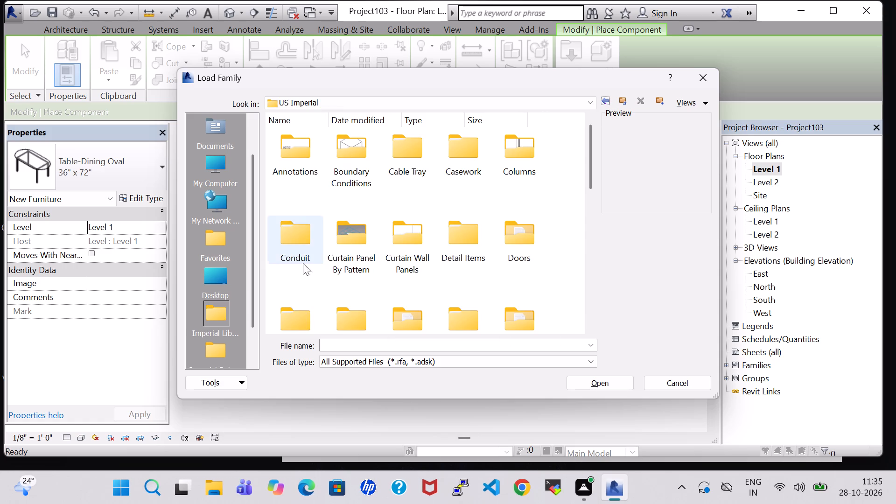
{"action": "scroll", "coordinate": [368, 197], "scroll_direction": "down", "scroll_amount": 2}
{"action": "scroll", "coordinate": [302, 181], "scroll_direction": "down", "scroll_amount": 2}
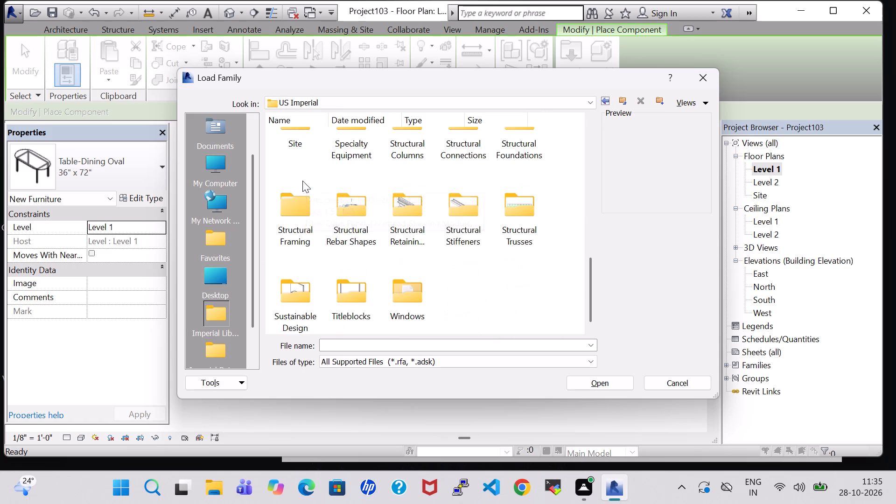
{"action": "double_click", "coordinate": [293, 208]}
{"action": "double_click", "coordinate": [306, 159]}
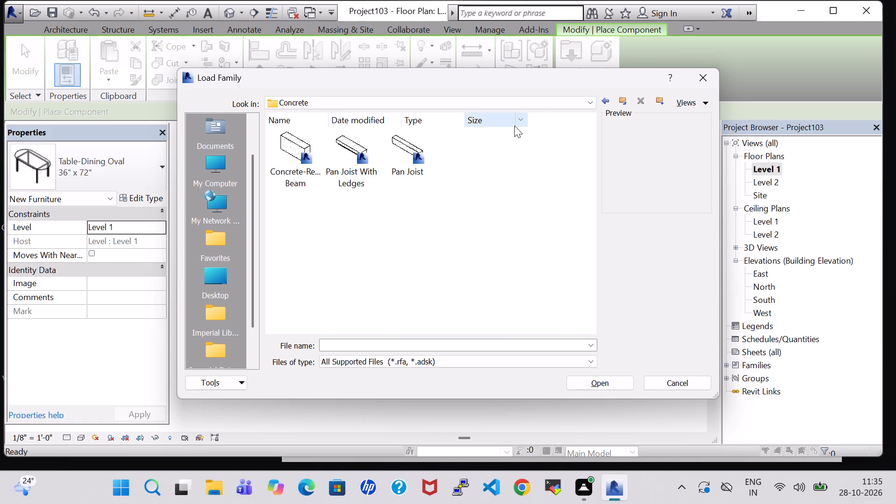
{"action": "left_click", "coordinate": [604, 105]}
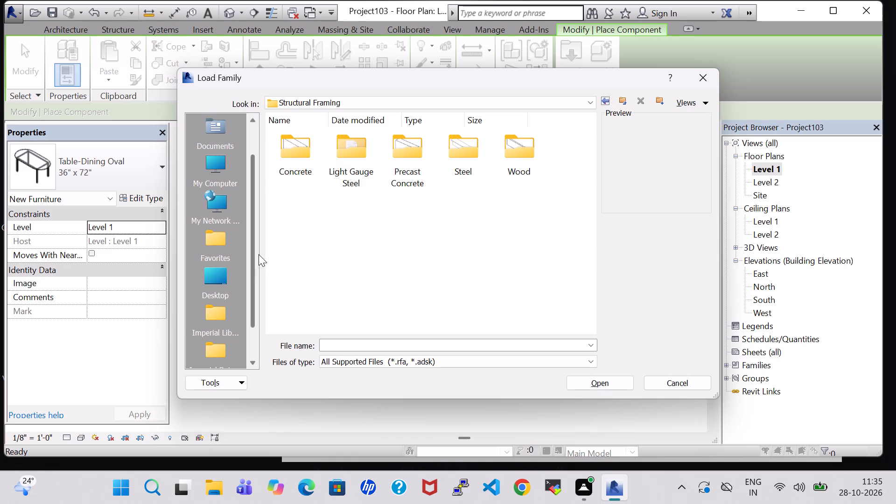
{"action": "double_click", "coordinate": [343, 167]}
{"action": "left_click", "coordinate": [607, 101]}
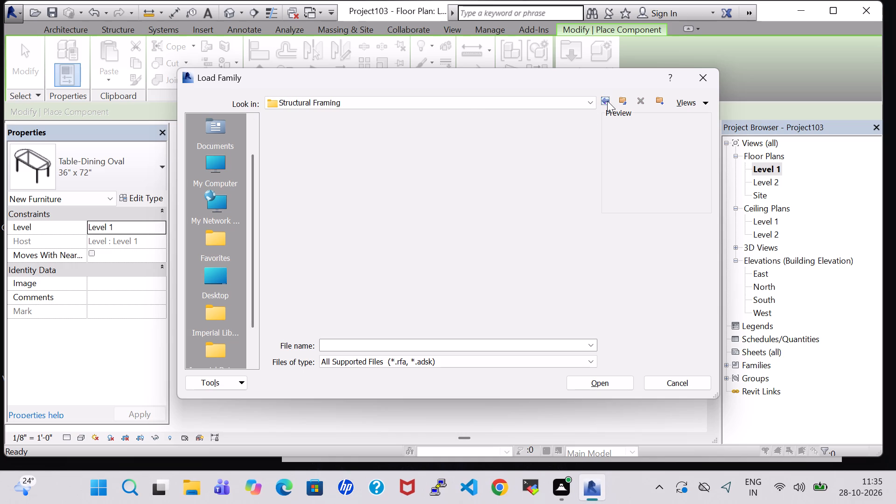
{"action": "double_click", "coordinate": [399, 176]}
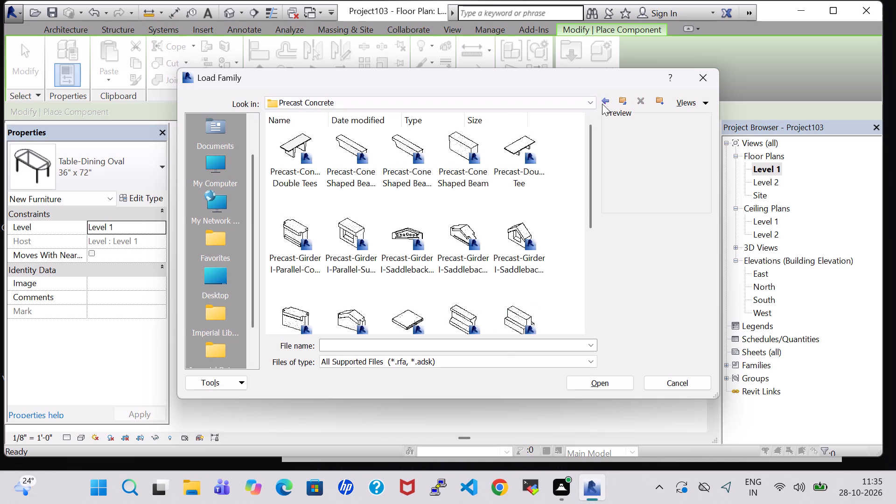
{"action": "left_click", "coordinate": [603, 102]}
{"action": "scroll", "coordinate": [387, 200], "scroll_direction": "down", "scroll_amount": 1}
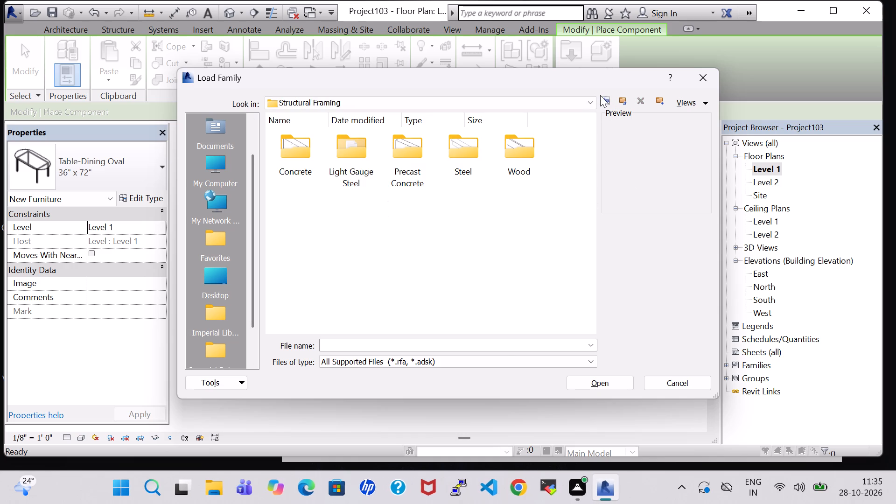
{"action": "left_click", "coordinate": [602, 96]}
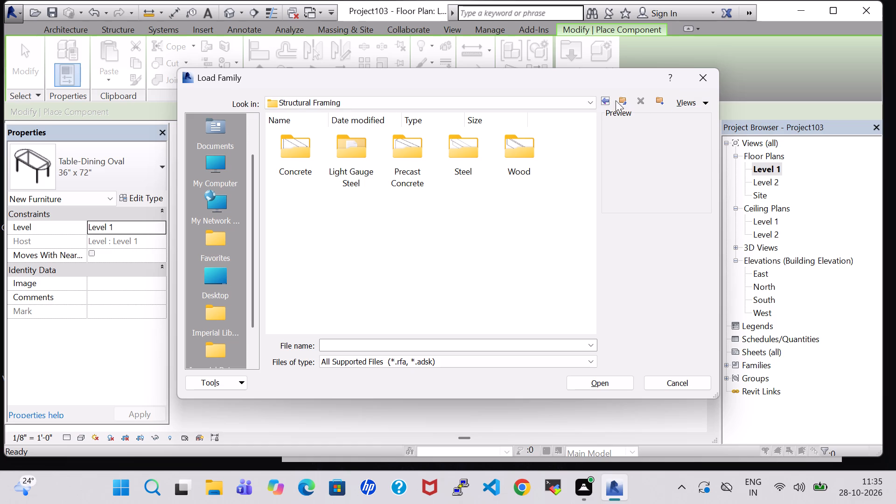
{"action": "left_click", "coordinate": [602, 104]}
Examine the Structural Retaining Walls folder and the remaining US Imperial folders, closing the family search without loading anything.
{"action": "scroll", "coordinate": [483, 201], "scroll_direction": "down", "scroll_amount": 2}
{"action": "scroll", "coordinate": [409, 260], "scroll_direction": "down", "scroll_amount": 1}
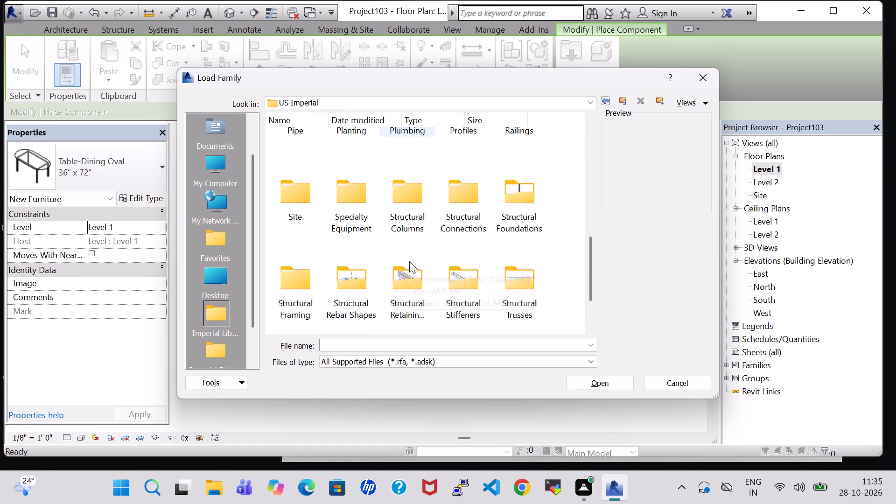
{"action": "scroll", "coordinate": [409, 261], "scroll_direction": "down", "scroll_amount": 1}
{"action": "double_click", "coordinate": [413, 216]}
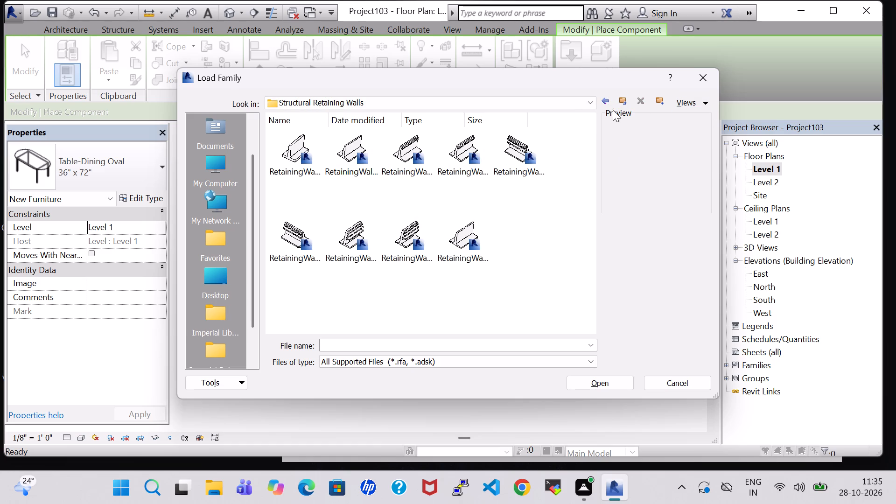
{"action": "left_click", "coordinate": [600, 98]}
{"action": "left_click", "coordinate": [603, 101]}
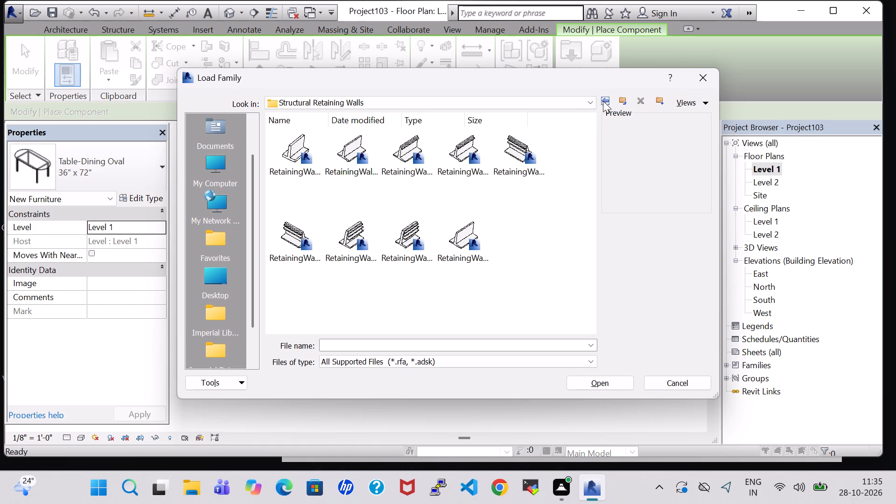
{"action": "scroll", "coordinate": [466, 218], "scroll_direction": "up", "scroll_amount": 5}
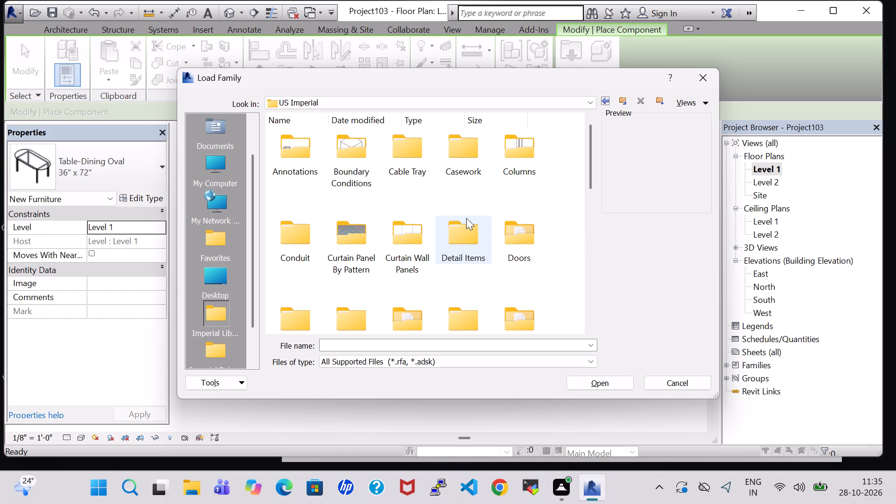
{"action": "scroll", "coordinate": [392, 209], "scroll_direction": "up", "scroll_amount": 1}
{"action": "scroll", "coordinate": [392, 209], "scroll_direction": "down", "scroll_amount": 2}
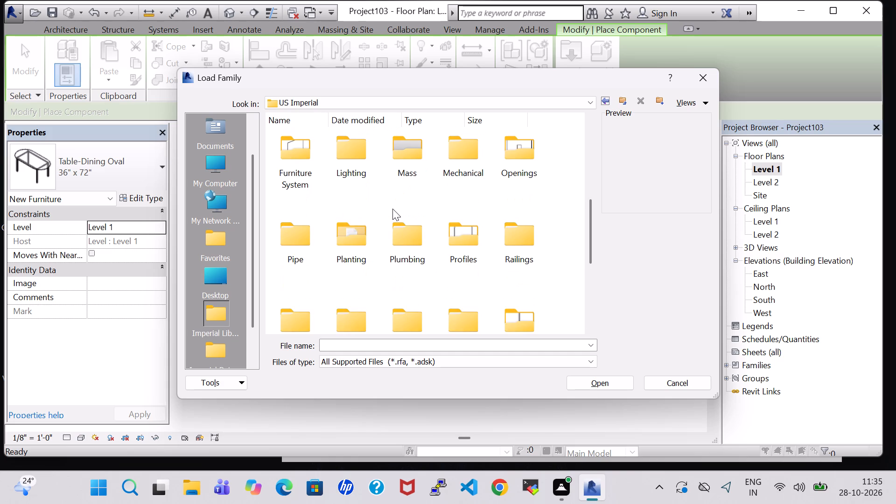
{"action": "scroll", "coordinate": [392, 209], "scroll_direction": "down", "scroll_amount": 2}
{"action": "scroll", "coordinate": [392, 209], "scroll_direction": "up", "scroll_amount": 2}
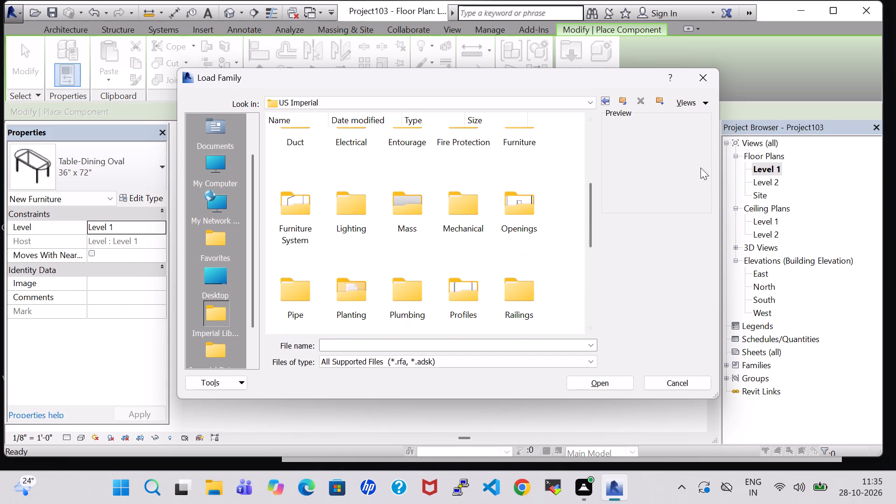
{"action": "left_click", "coordinate": [707, 77]}
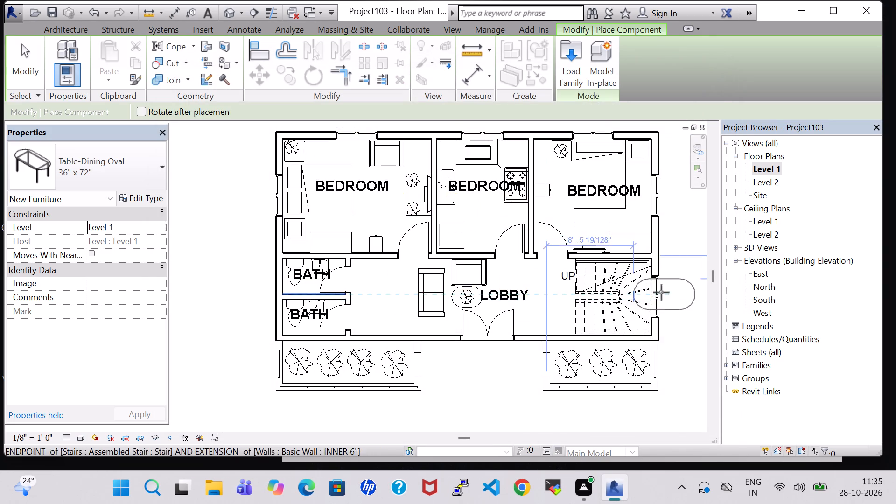
{"action": "key", "text": "Escape"}
{"action": "key", "text": "Escape"}
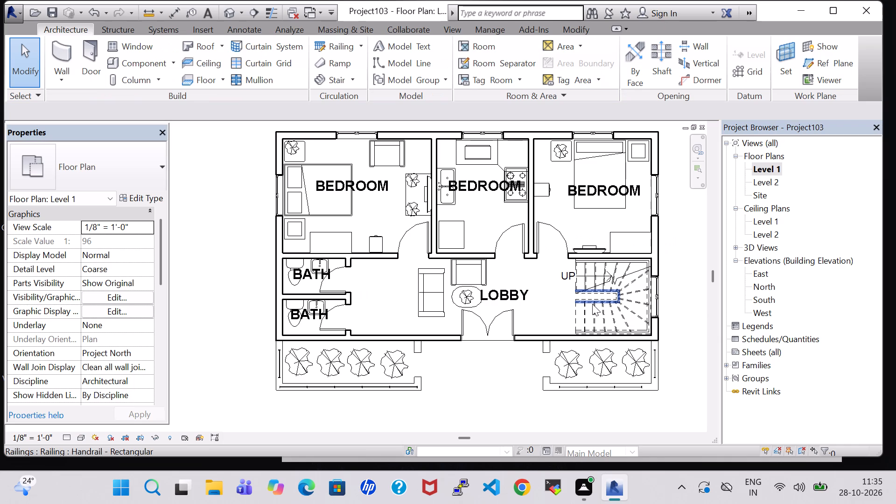
Examine the house's front entrance, planters and ground surface in 3D and against the Level 1 floor plan.
{"action": "left_click", "coordinate": [231, 12]}
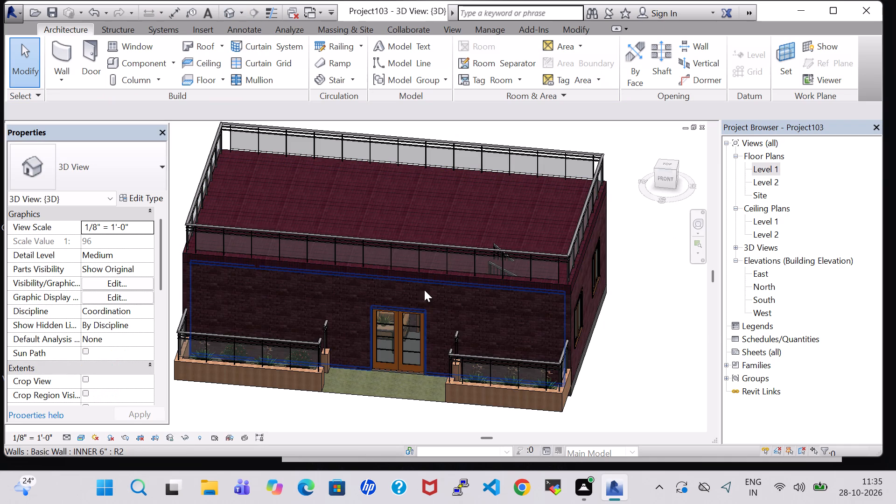
{"action": "middle_click_drag", "start_coordinate": [448, 308], "coordinate": [455, 252], "text": "shift"}
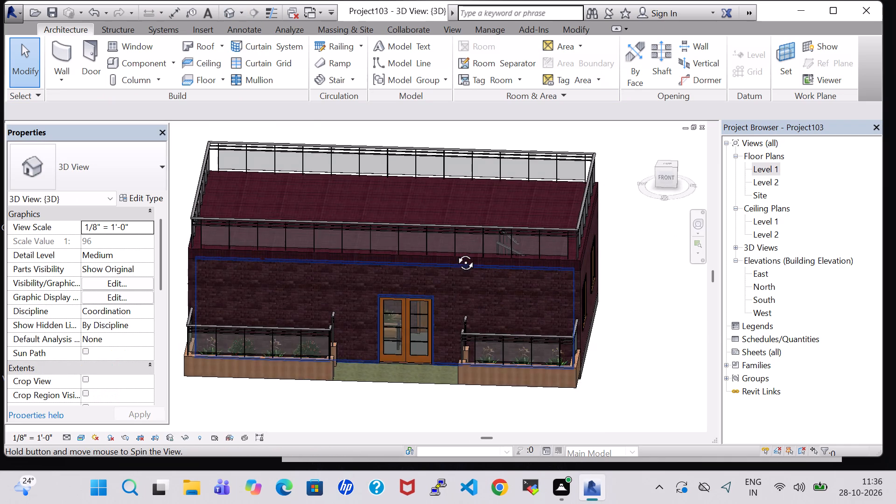
{"action": "middle_click_drag", "start_coordinate": [455, 252], "coordinate": [454, 242], "text": "shift"}
{"action": "scroll", "coordinate": [429, 298], "scroll_direction": "up", "scroll_amount": 3}
{"action": "middle_click_drag", "start_coordinate": [431, 288], "coordinate": [441, 346], "text": "shift"}
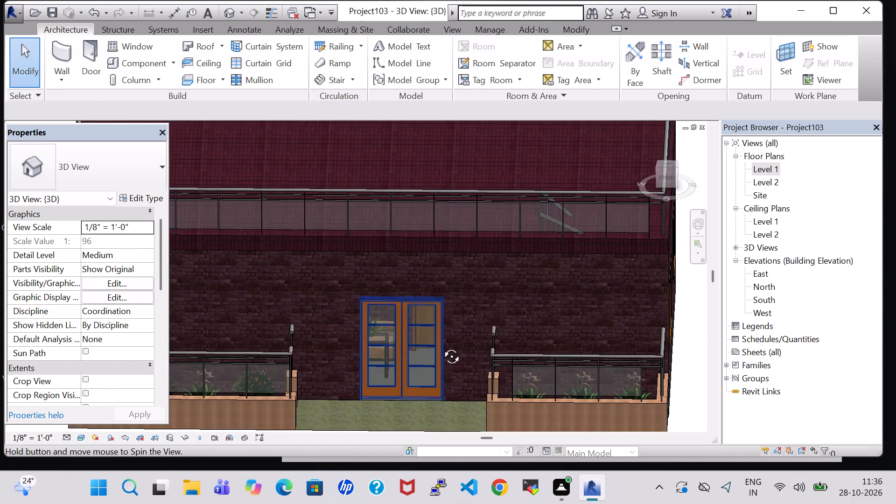
{"action": "middle_click_drag", "start_coordinate": [441, 346], "coordinate": [441, 371], "text": "shift"}
{"action": "double_click", "coordinate": [762, 174]}
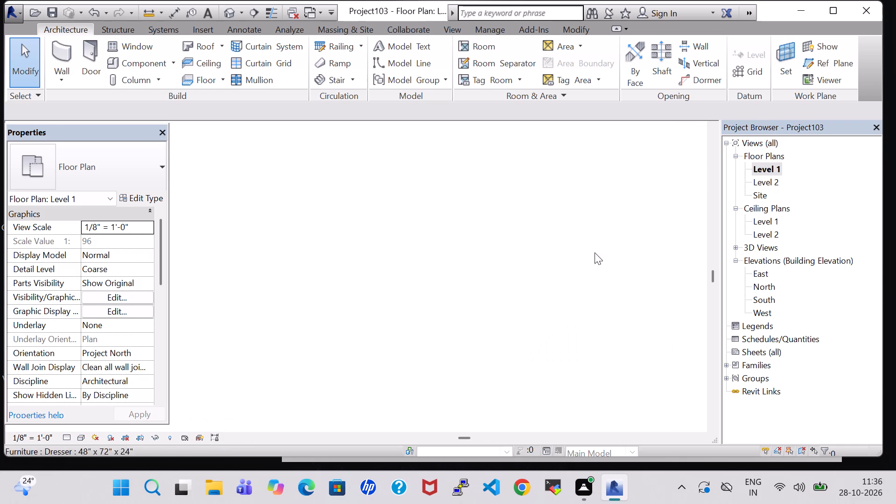
{"action": "scroll", "coordinate": [553, 269], "scroll_direction": "down", "scroll_amount": 1}
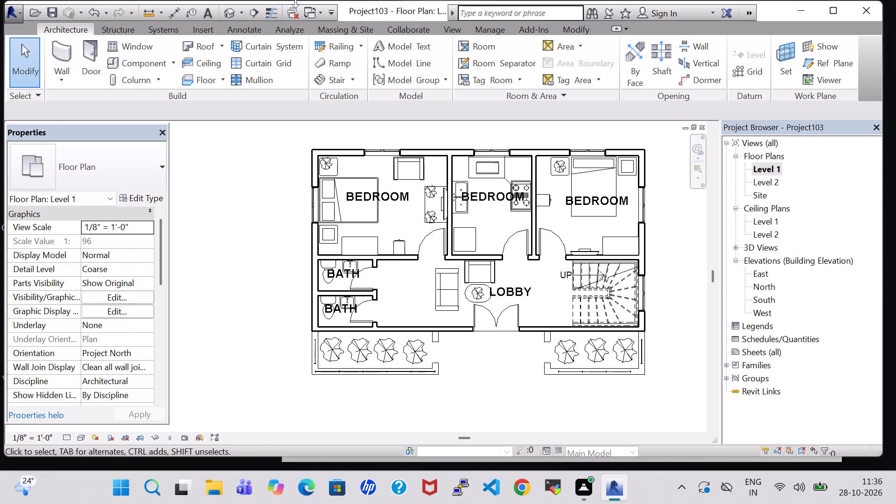
{"action": "left_click", "coordinate": [229, 9]}
{"action": "middle_click_drag", "start_coordinate": [363, 282], "coordinate": [382, 166]}
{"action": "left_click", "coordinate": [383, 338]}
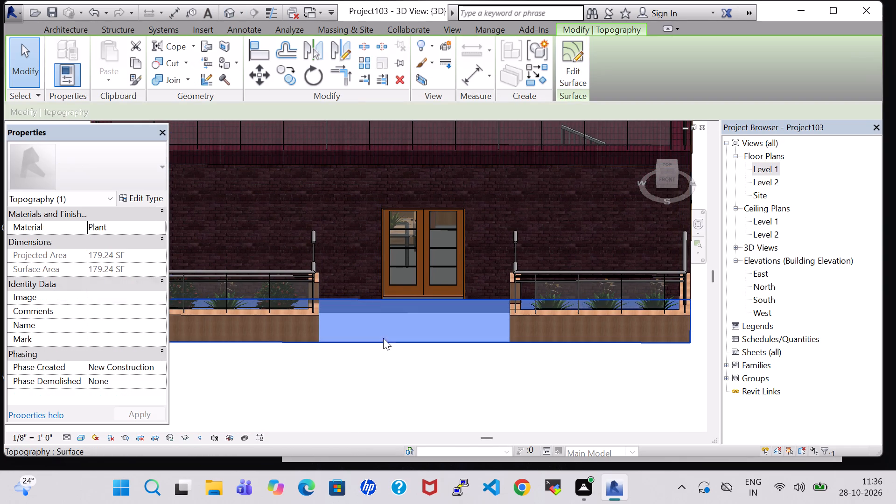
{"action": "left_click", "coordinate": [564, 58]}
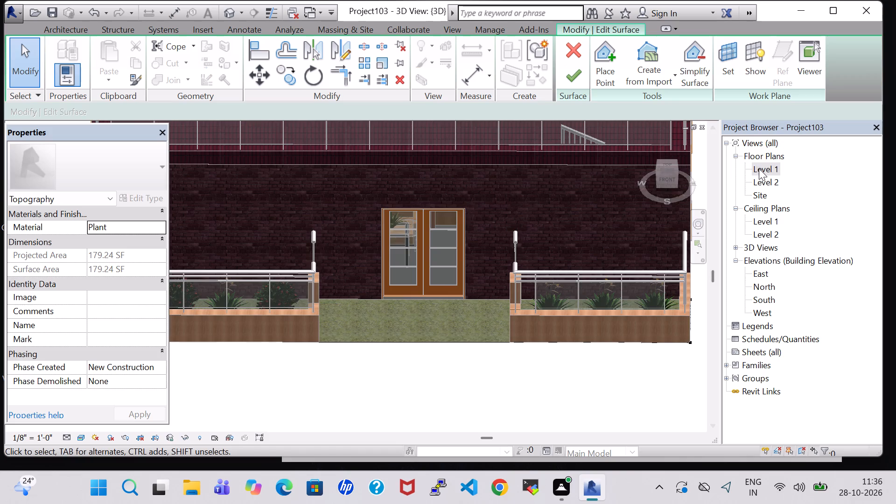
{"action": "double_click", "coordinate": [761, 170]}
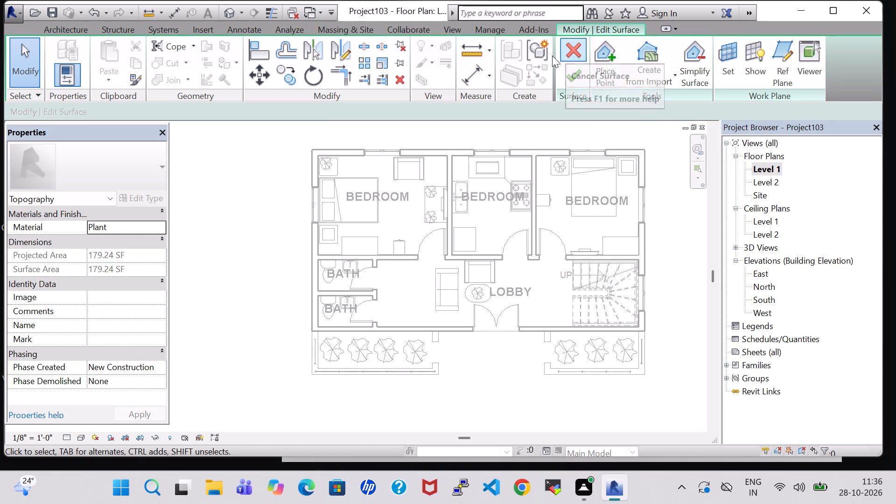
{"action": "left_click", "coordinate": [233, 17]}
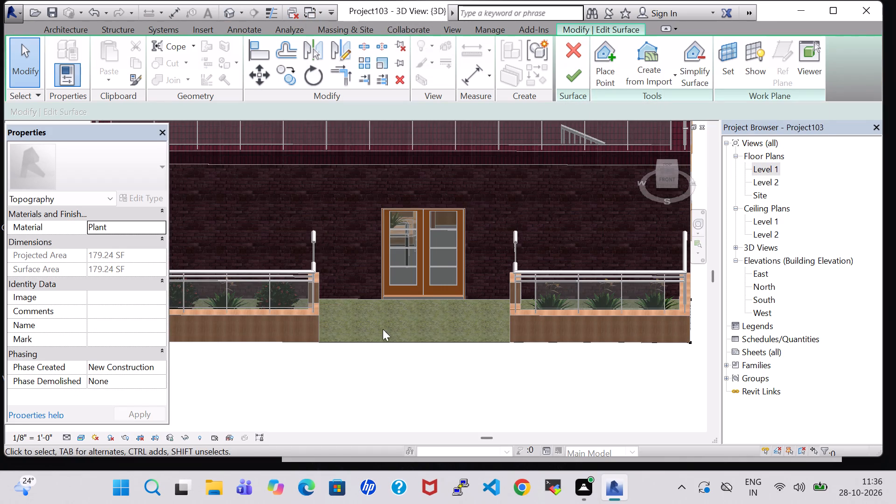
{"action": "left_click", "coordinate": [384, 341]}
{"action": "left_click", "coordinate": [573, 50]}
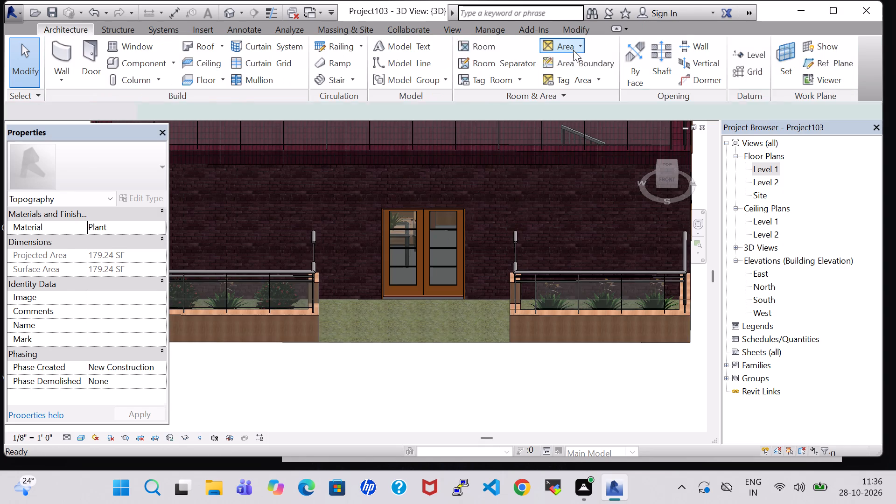
Delete the Plant-material topography surface running beneath the front entrance and both planters.
{"action": "left_click", "coordinate": [426, 341]}
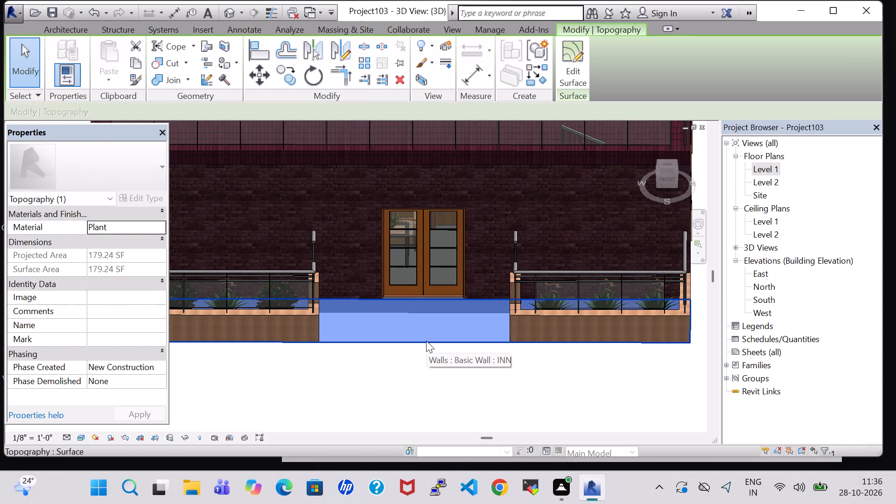
{"action": "key", "text": "Delete"}
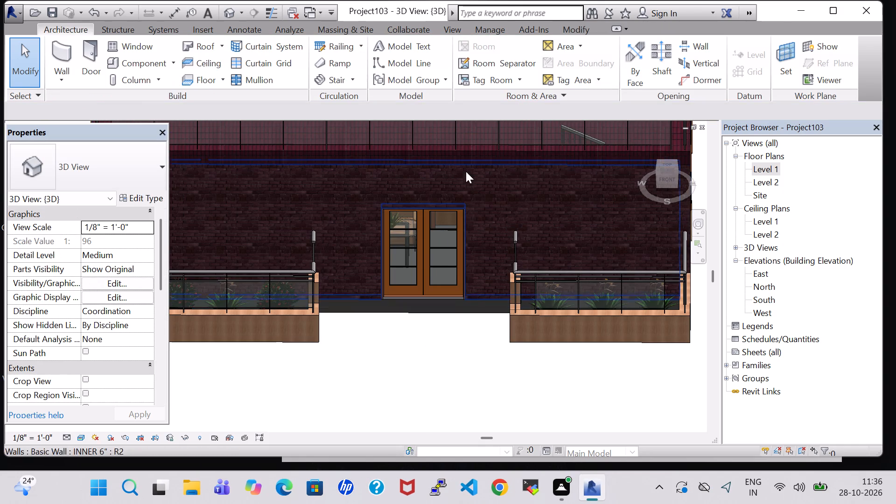
In the Level 1 floor plan, create a toposurface at elevation 0' 0" from the four outer corners of the planter beside the baths.
{"action": "left_click", "coordinate": [355, 26]}
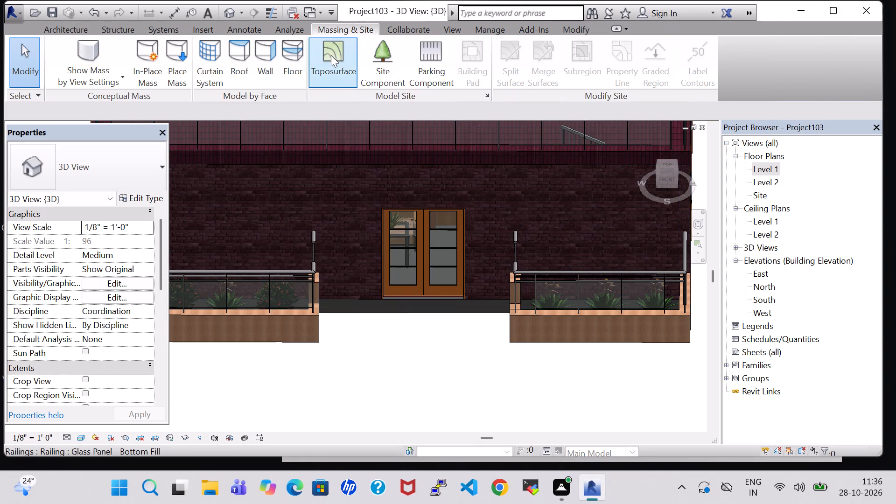
{"action": "double_click", "coordinate": [760, 170]}
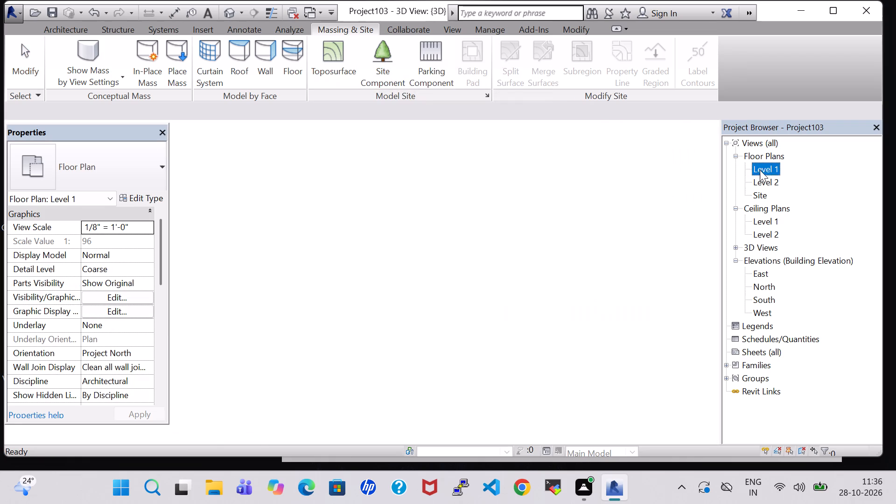
{"action": "left_click", "coordinate": [343, 58]}
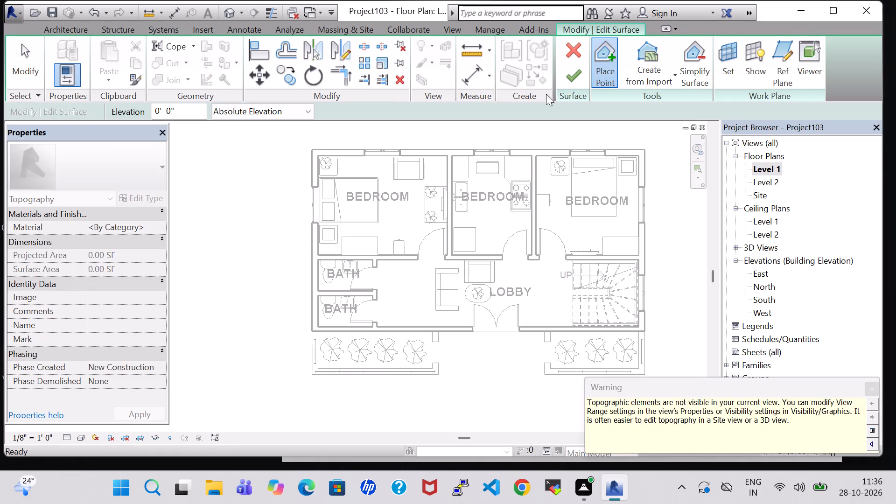
{"action": "left_click", "coordinate": [595, 62]}
{"action": "scroll", "coordinate": [385, 252], "scroll_direction": "up", "scroll_amount": 4}
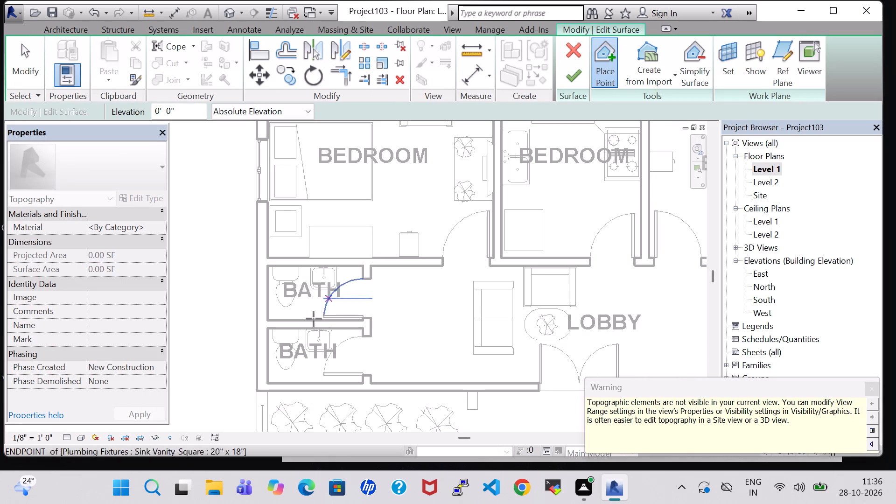
{"action": "left_click", "coordinate": [258, 392]}
{"action": "scroll", "coordinate": [259, 384], "scroll_direction": "up", "scroll_amount": 1}
{"action": "middle_click", "coordinate": [260, 382]}
{"action": "middle_click_drag", "start_coordinate": [269, 357], "coordinate": [273, 324]}
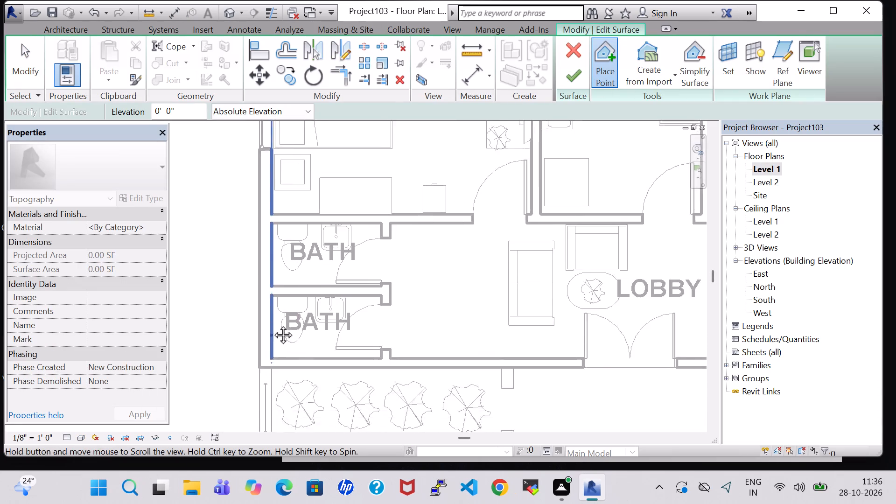
{"action": "middle_click_drag", "start_coordinate": [273, 324], "coordinate": [286, 214]}
{"action": "middle_click", "coordinate": [286, 214]}
{"action": "left_click", "coordinate": [274, 333]}
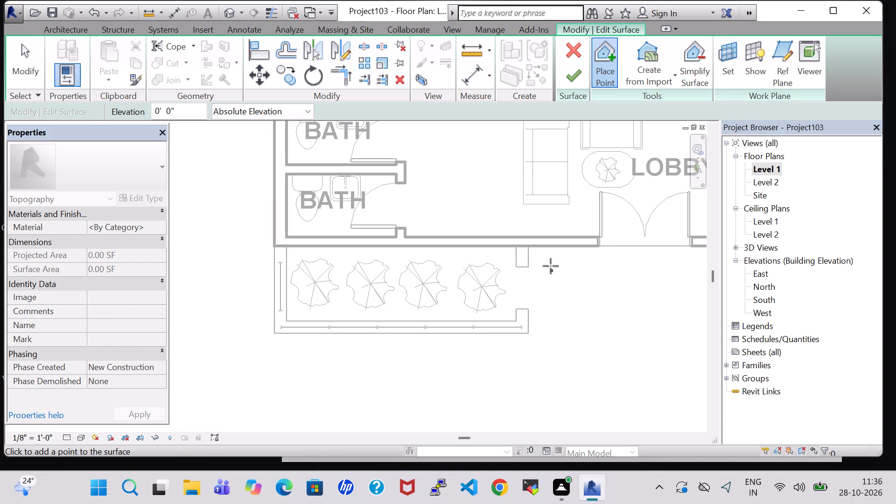
{"action": "left_click", "coordinate": [527, 247]}
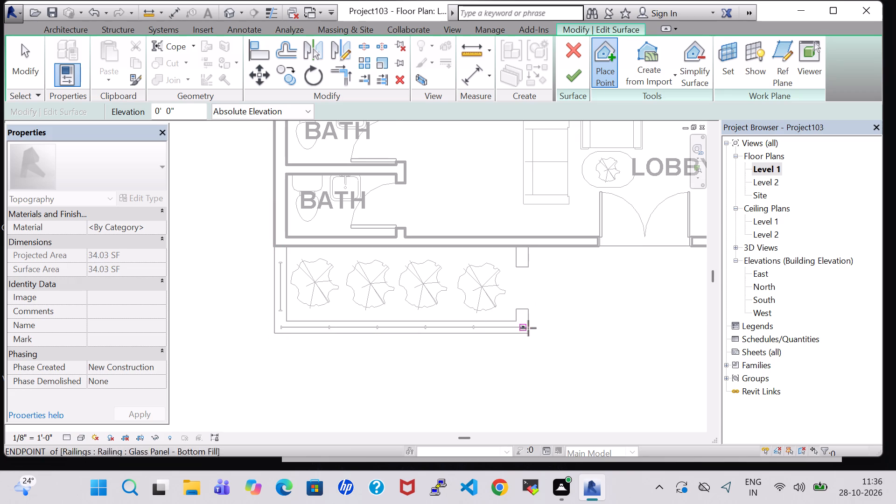
{"action": "left_click", "coordinate": [528, 331]}
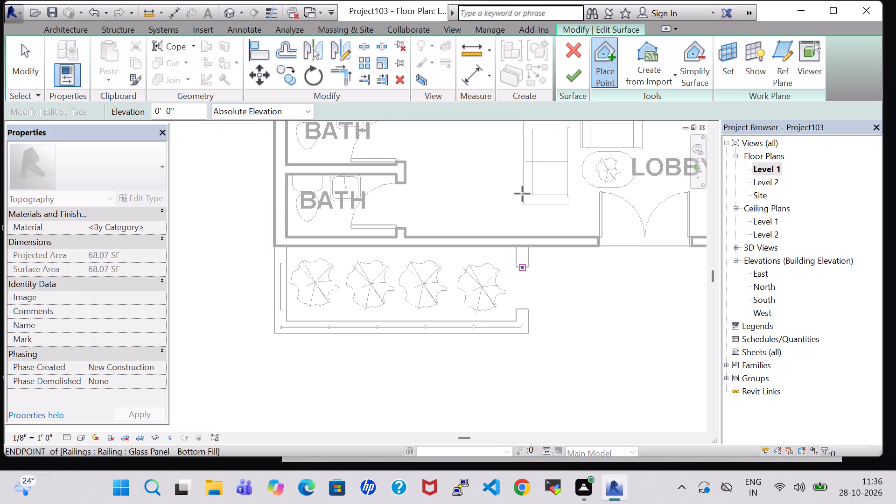
{"action": "left_click", "coordinate": [567, 75]}
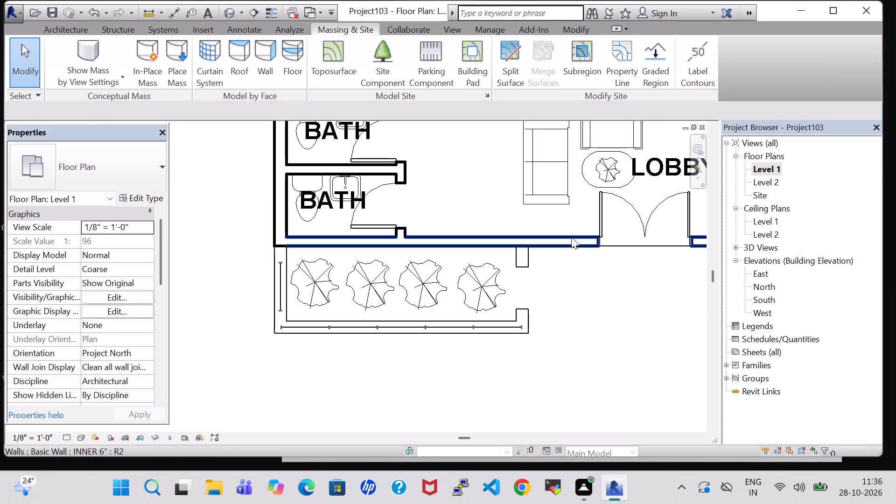
Create a separate toposurface at elevation 0' 0" covering the entrance area between the two planters, with points at its four corners.
{"action": "left_click", "coordinate": [339, 68]}
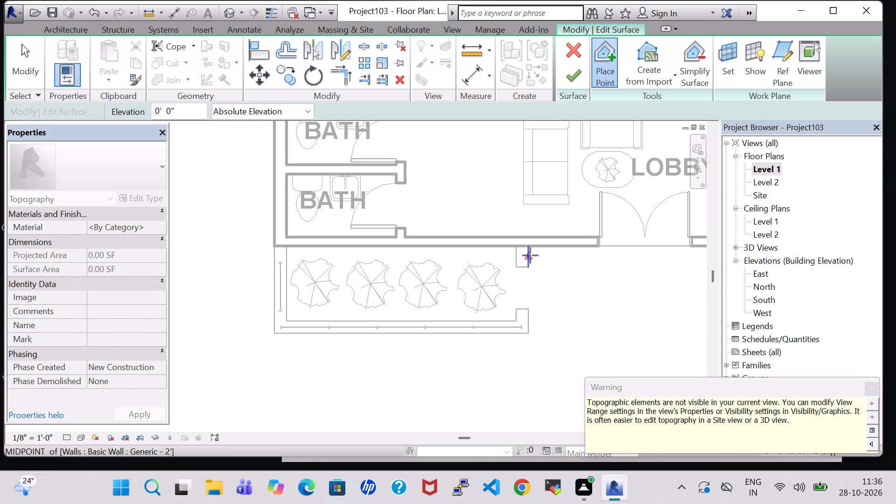
{"action": "left_click", "coordinate": [529, 247]}
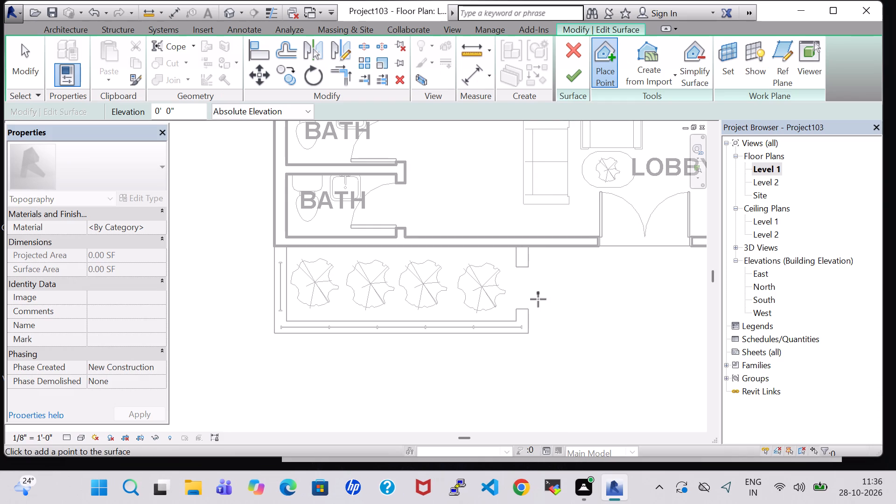
{"action": "left_click", "coordinate": [529, 333]}
{"action": "middle_click_drag", "start_coordinate": [568, 321], "coordinate": [450, 320]}
{"action": "scroll", "coordinate": [470, 320], "scroll_direction": "up", "scroll_amount": 1}
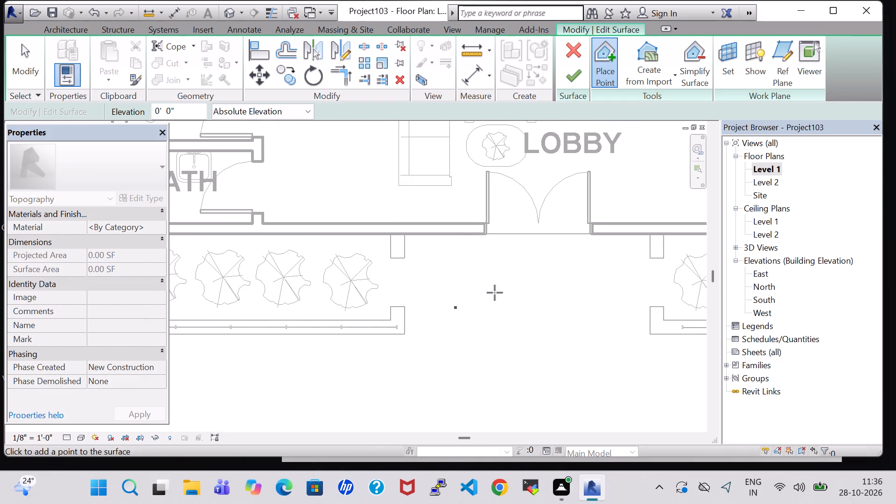
{"action": "left_click", "coordinate": [650, 235]}
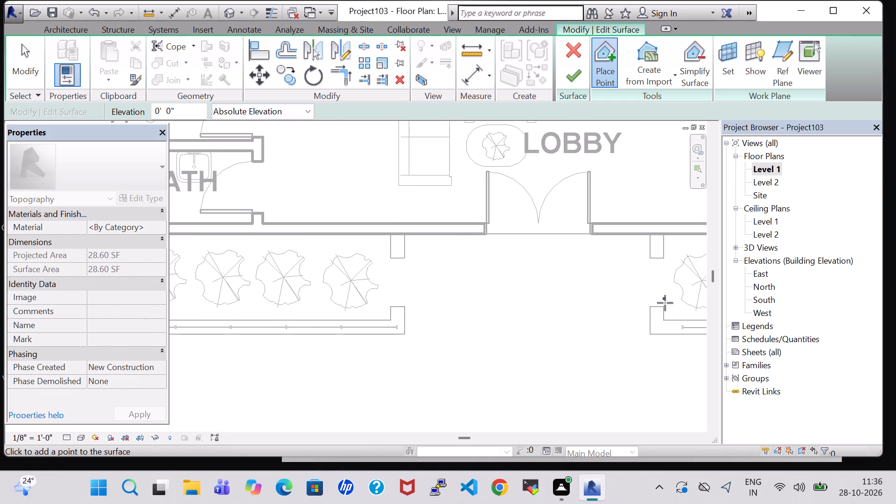
{"action": "left_click", "coordinate": [652, 333]}
{"action": "left_click", "coordinate": [576, 76]}
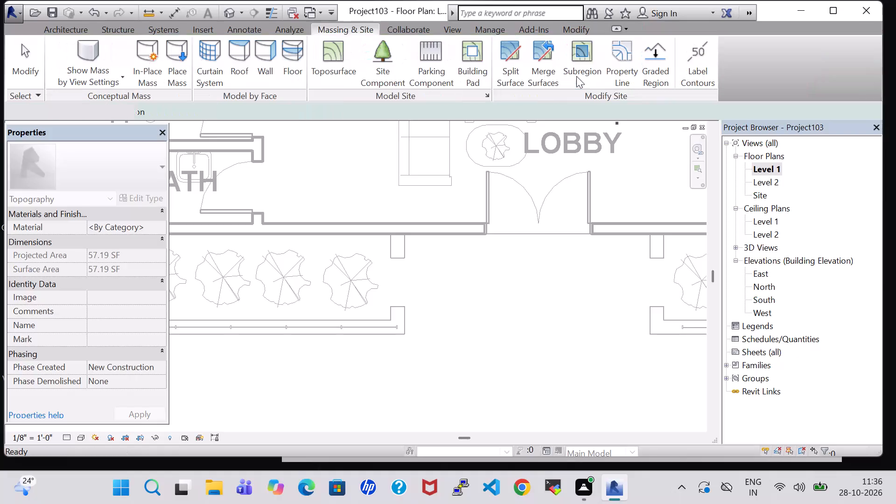
Create a toposurface at elevation 0' 0" over the planter on the staircase side of the entrance, with points at its outer corners.
{"action": "left_click", "coordinate": [338, 52]}
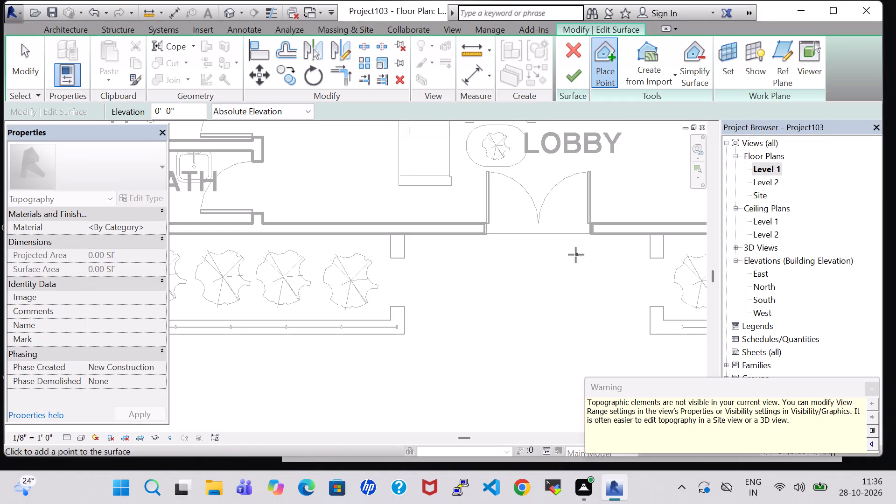
{"action": "middle_click_drag", "start_coordinate": [576, 255], "coordinate": [400, 253]}
{"action": "left_click", "coordinate": [488, 235]}
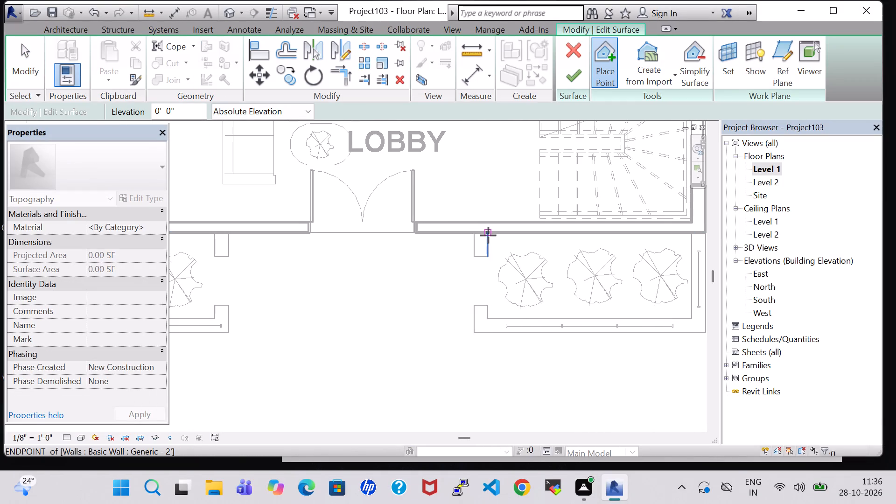
{"action": "left_click", "coordinate": [473, 234]}
{"action": "left_click", "coordinate": [475, 333]}
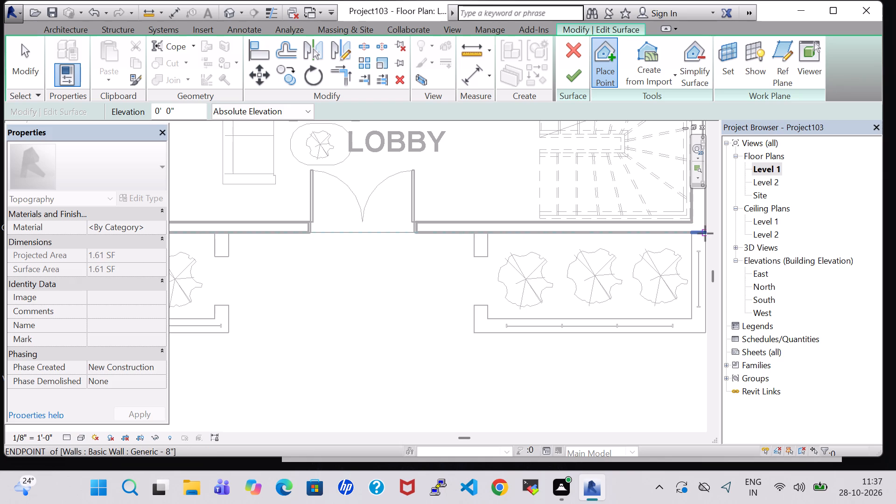
{"action": "left_click", "coordinate": [705, 233]}
{"action": "middle_click_drag", "start_coordinate": [701, 233], "coordinate": [639, 223]}
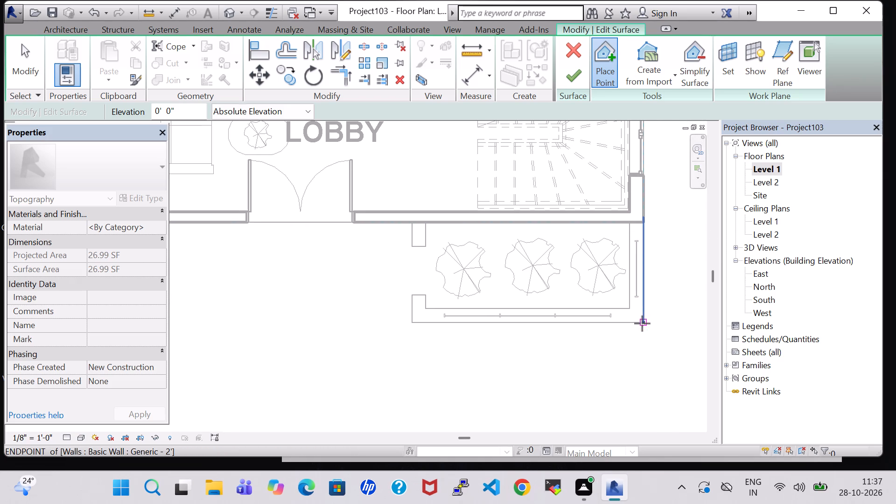
{"action": "left_click", "coordinate": [642, 323]}
{"action": "left_click", "coordinate": [578, 68]}
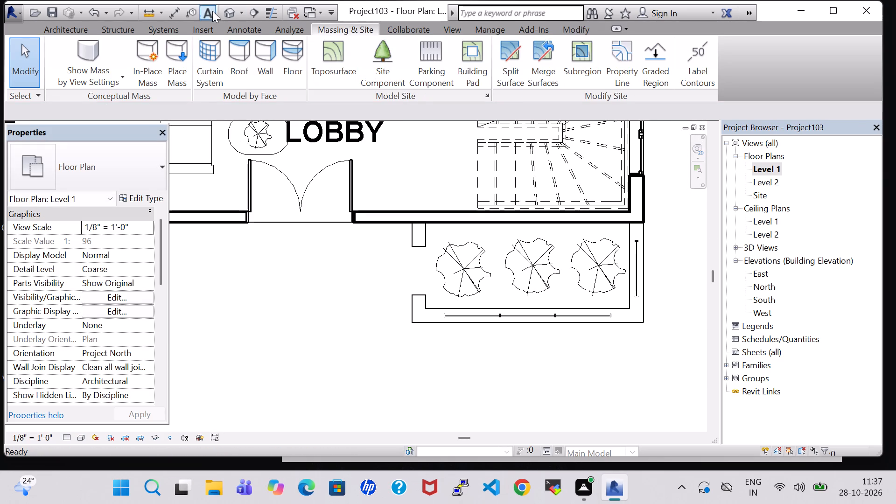
In the 3D view, assign the Plant material to the toposurface of the staircase-side planter.
{"action": "left_click", "coordinate": [230, 14]}
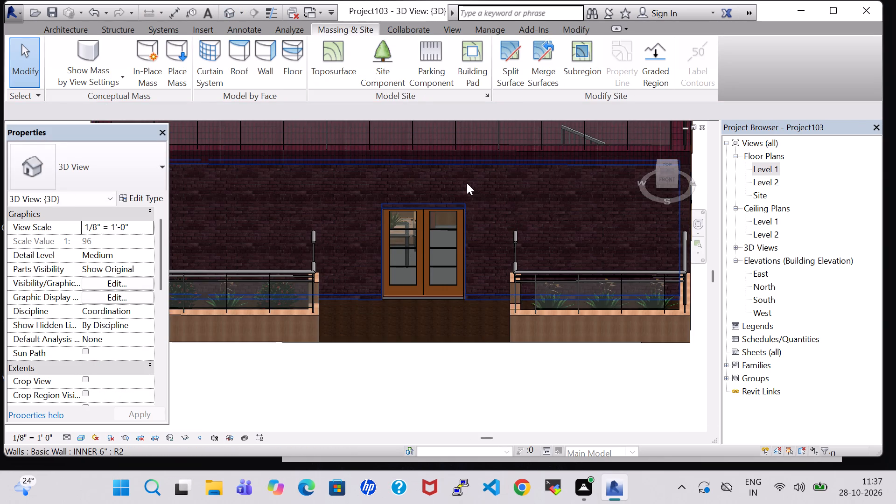
{"action": "middle_click_drag", "start_coordinate": [510, 189], "coordinate": [490, 338], "text": "shift"}
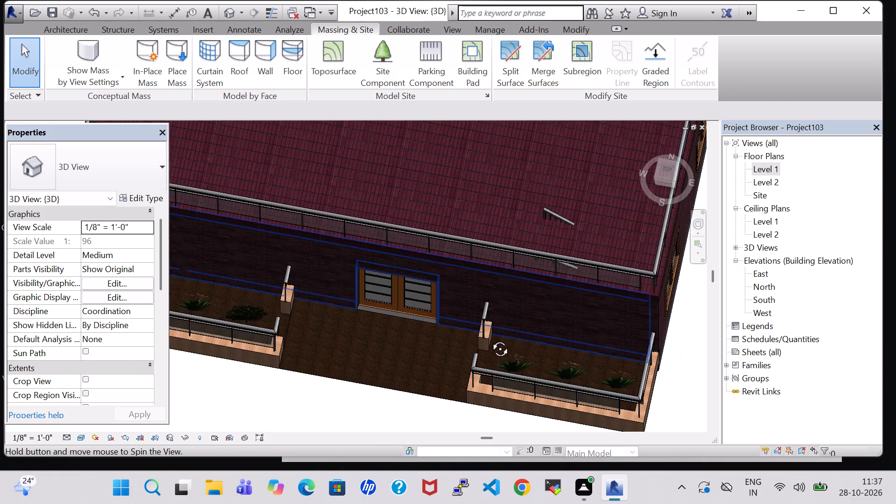
{"action": "left_click", "coordinate": [536, 348]}
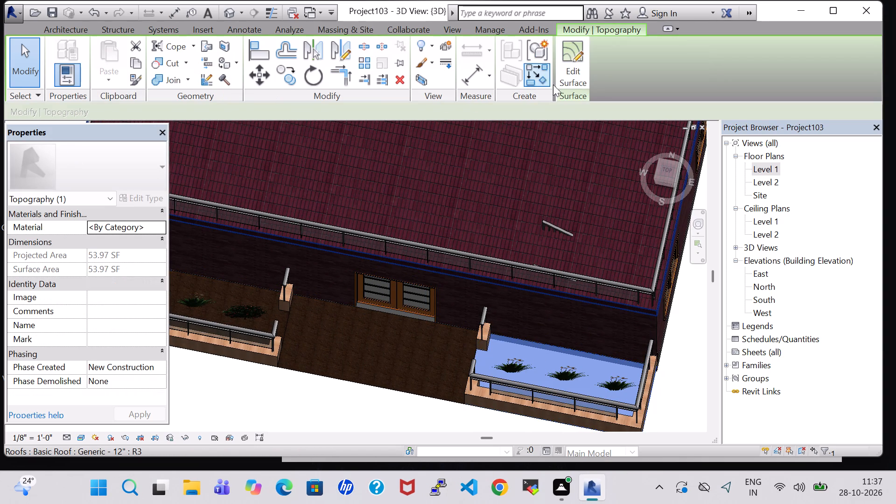
{"action": "left_click", "coordinate": [161, 226]}
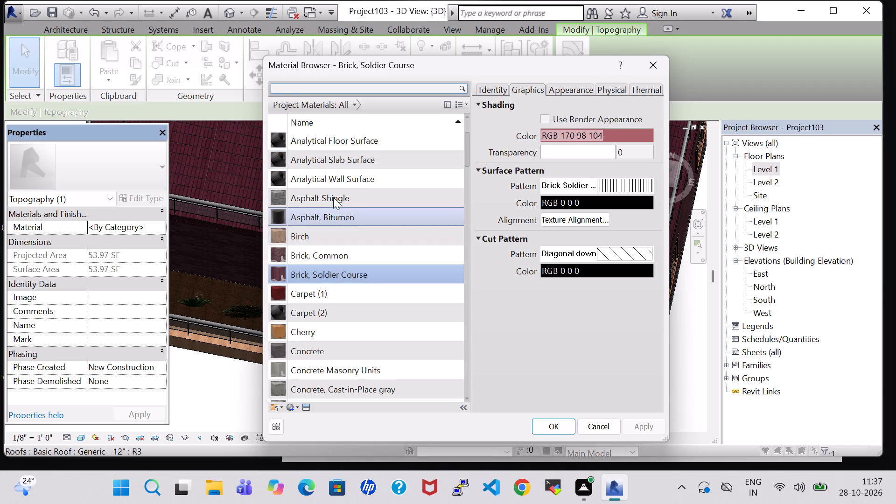
{"action": "scroll", "coordinate": [333, 200], "scroll_direction": "down", "scroll_amount": 15}
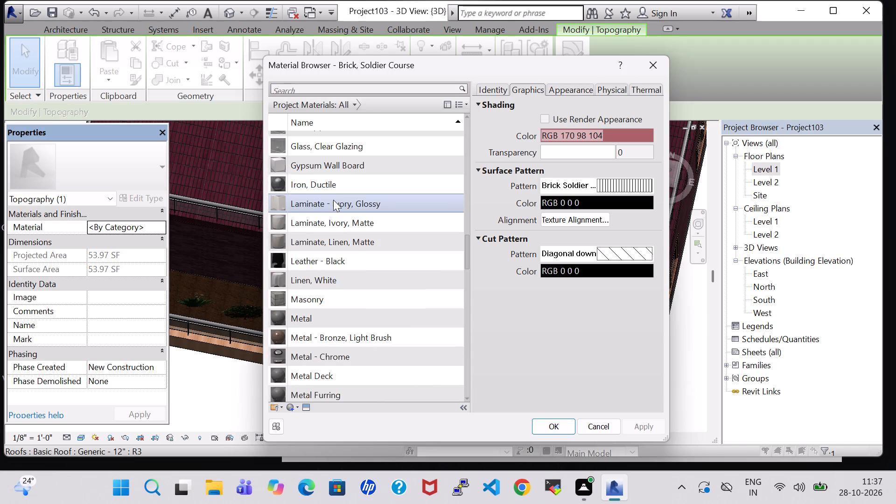
{"action": "scroll", "coordinate": [333, 200], "scroll_direction": "down", "scroll_amount": 5}
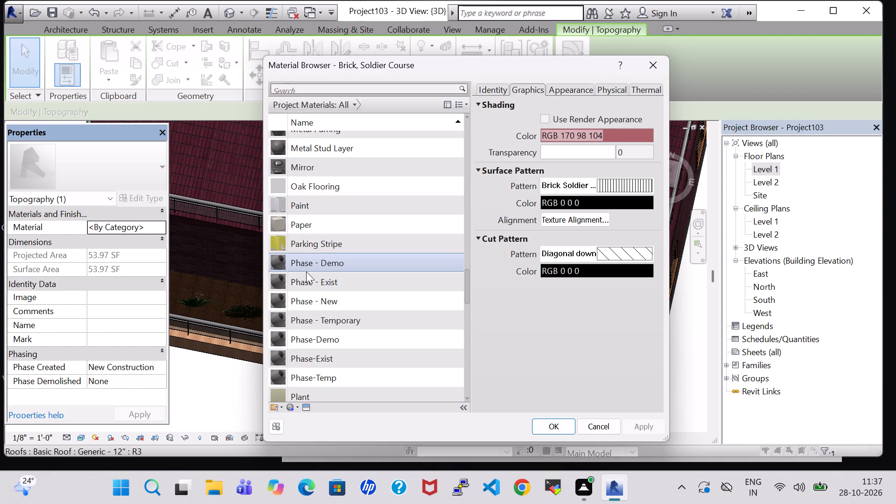
{"action": "left_click", "coordinate": [317, 399]}
{"action": "left_click", "coordinate": [542, 431]}
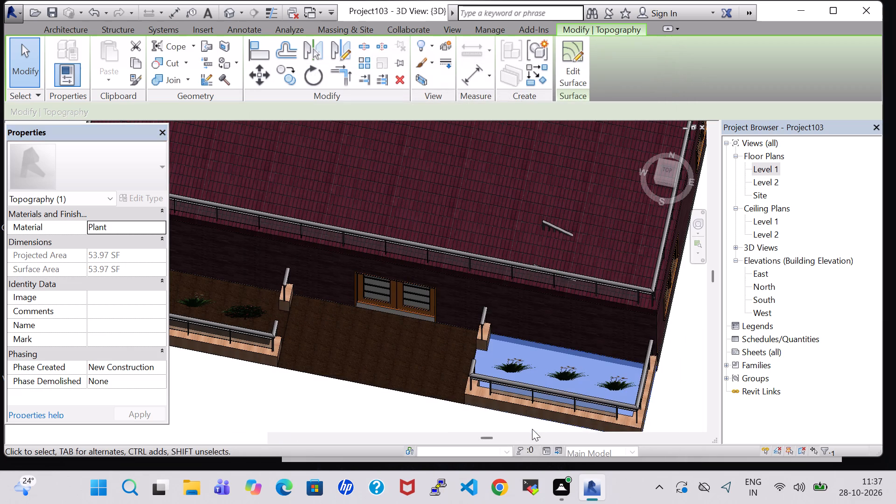
{"action": "left_click", "coordinate": [393, 402]}
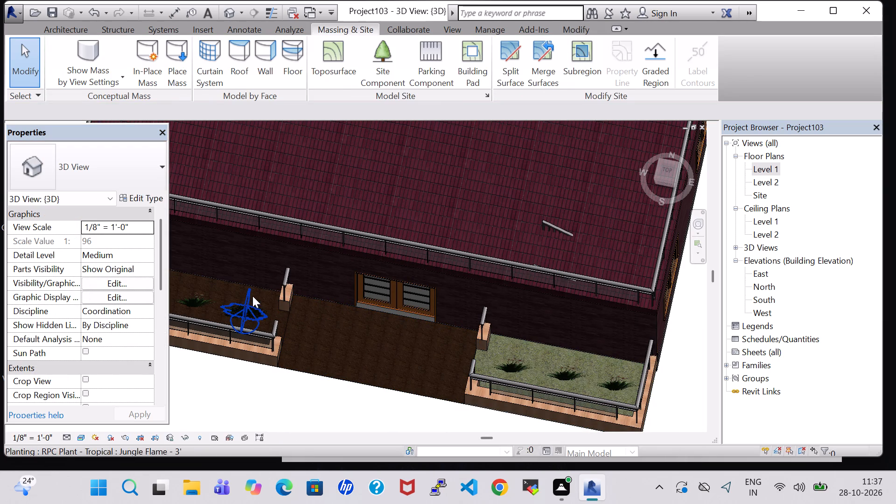
Assign the Plant material to the toposurface of the other planter, beside the baths.
{"action": "left_click", "coordinate": [259, 291]}
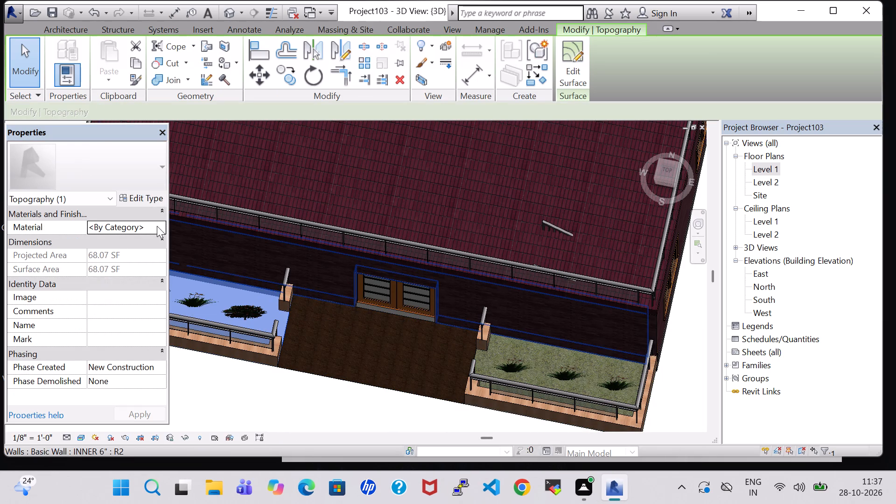
{"action": "left_click", "coordinate": [163, 225]}
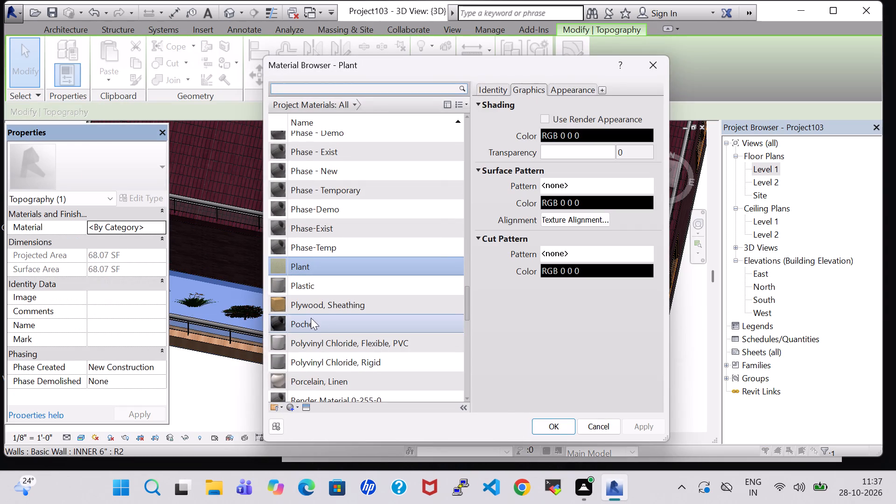
{"action": "left_click", "coordinate": [547, 426]}
{"action": "left_click", "coordinate": [243, 385]}
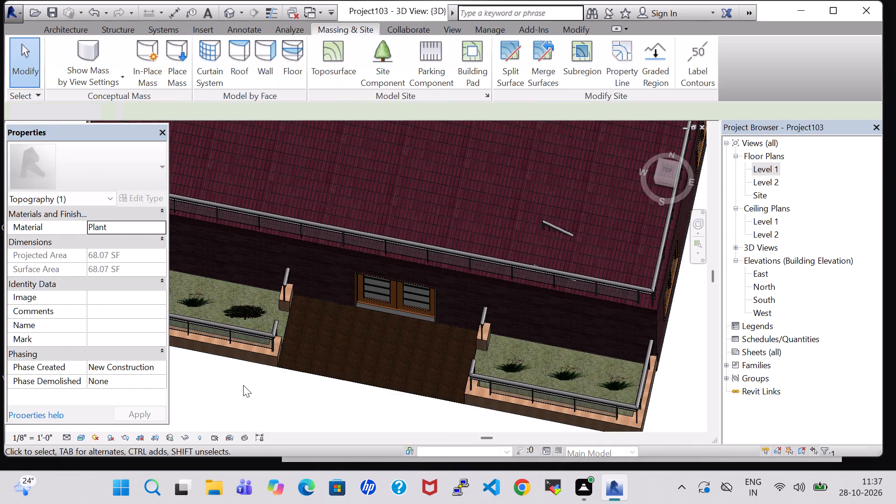
Examine both planters, the entrance area and the whole front facade in 3D.
{"action": "middle_click_drag", "start_coordinate": [348, 342], "coordinate": [357, 312], "text": "shift"}
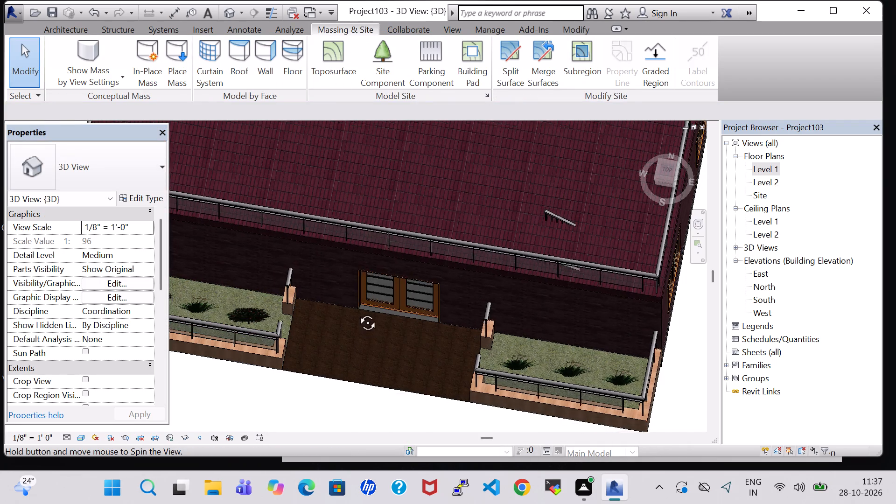
{"action": "middle_click_drag", "start_coordinate": [357, 312], "coordinate": [366, 227], "text": "shift"}
{"action": "middle_click_drag", "start_coordinate": [361, 346], "coordinate": [353, 294], "text": "shift"}
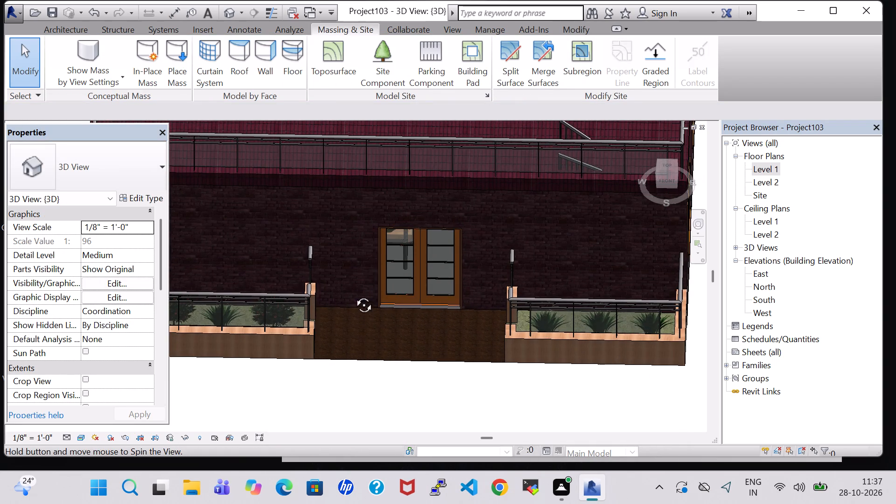
{"action": "middle_click_drag", "start_coordinate": [353, 294], "coordinate": [353, 273], "text": "shift"}
{"action": "middle_click_drag", "start_coordinate": [314, 353], "coordinate": [508, 380]}
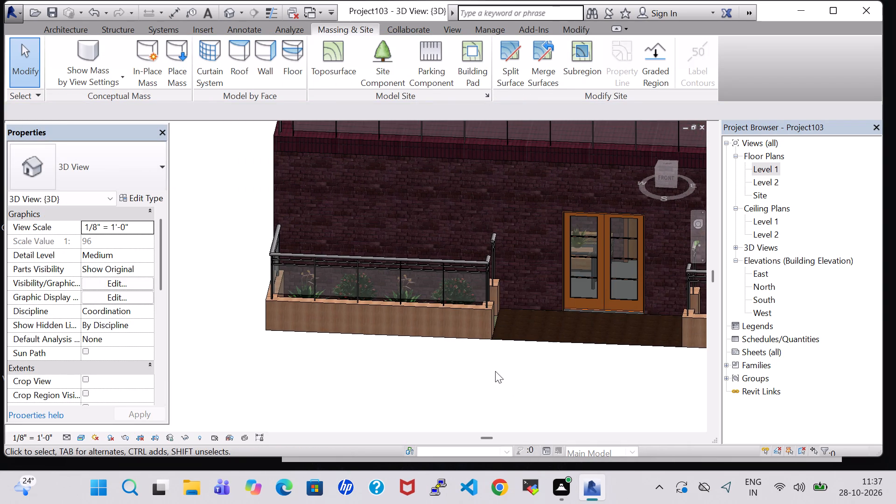
{"action": "scroll", "coordinate": [495, 368], "scroll_direction": "down", "scroll_amount": 4}
{"action": "middle_click_drag", "start_coordinate": [520, 327], "coordinate": [458, 330]}
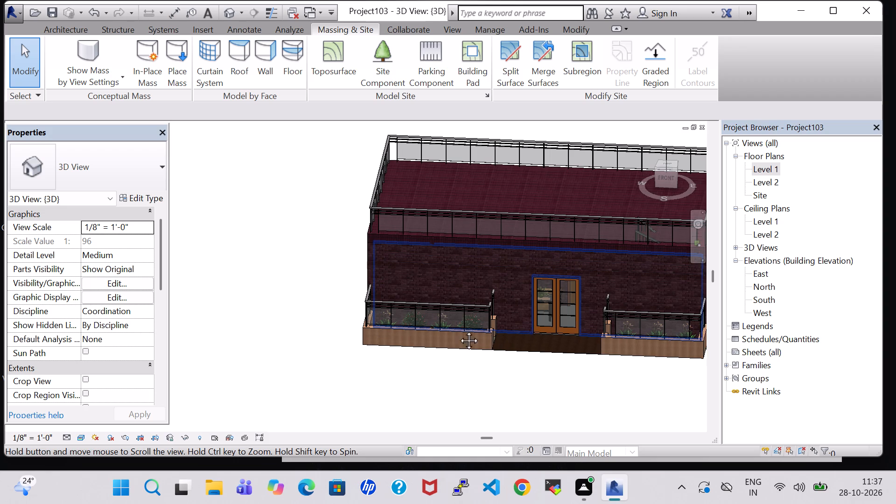
{"action": "middle_click_drag", "start_coordinate": [458, 330], "coordinate": [342, 346]}
{"action": "middle_click_drag", "start_coordinate": [433, 374], "coordinate": [434, 369], "text": "shift"}
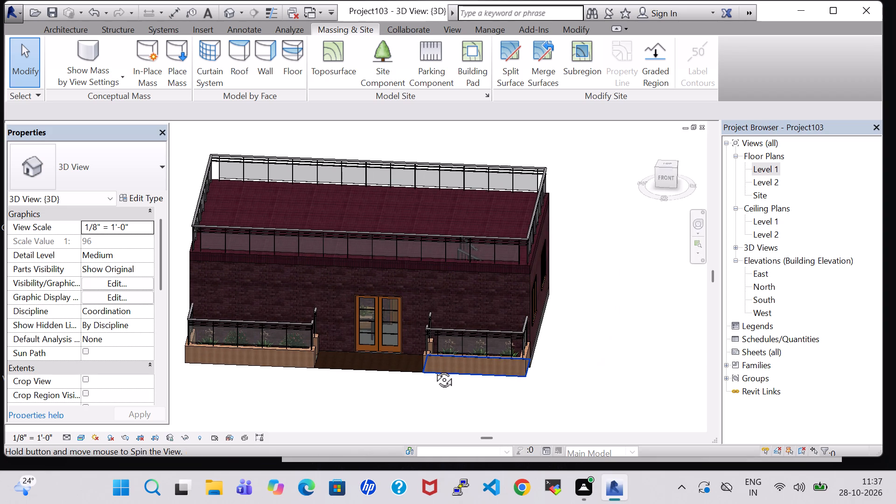
{"action": "middle_click_drag", "start_coordinate": [435, 373], "coordinate": [436, 366], "text": "shift"}
Assign the Concrete material to the entrance toposurface between the two planters.
{"action": "left_click", "coordinate": [355, 362]}
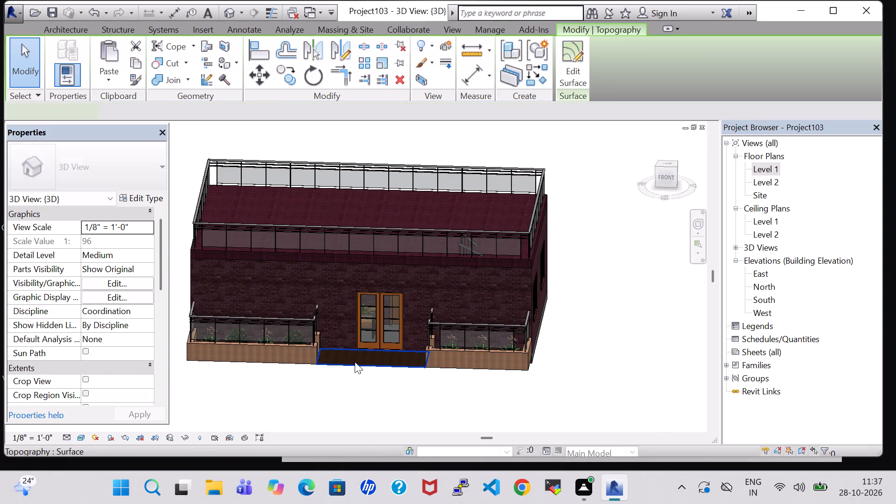
{"action": "left_click", "coordinate": [161, 225]}
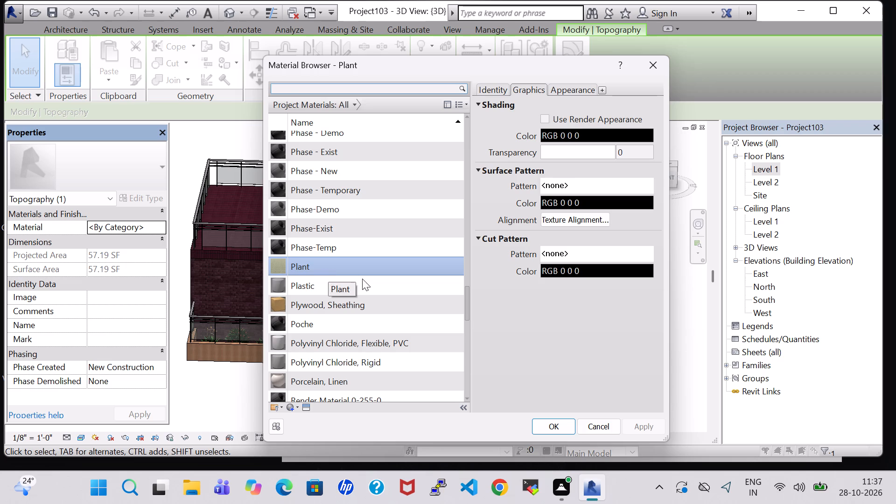
{"action": "scroll", "coordinate": [367, 288], "scroll_direction": "down", "scroll_amount": 7}
{"action": "scroll", "coordinate": [367, 288], "scroll_direction": "up", "scroll_amount": 13}
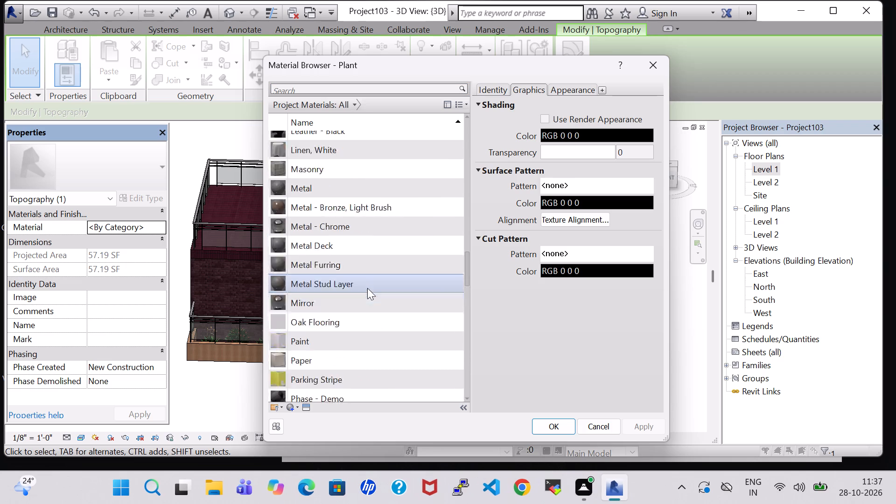
{"action": "scroll", "coordinate": [367, 288], "scroll_direction": "up", "scroll_amount": 14}
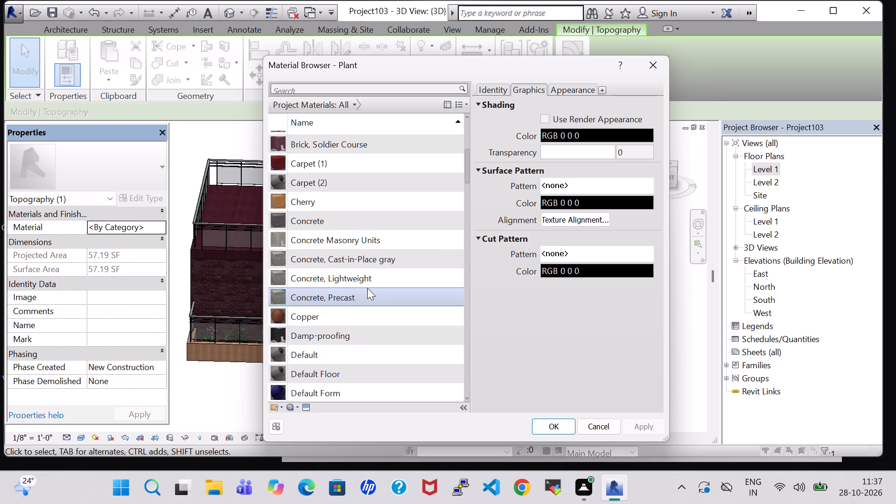
{"action": "left_click", "coordinate": [339, 224]}
{"action": "left_click", "coordinate": [553, 429]}
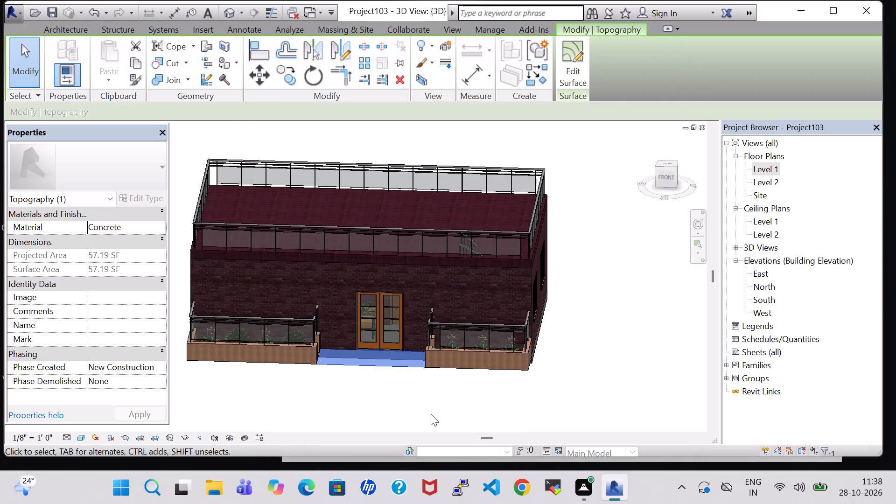
{"action": "left_click", "coordinate": [417, 407]}
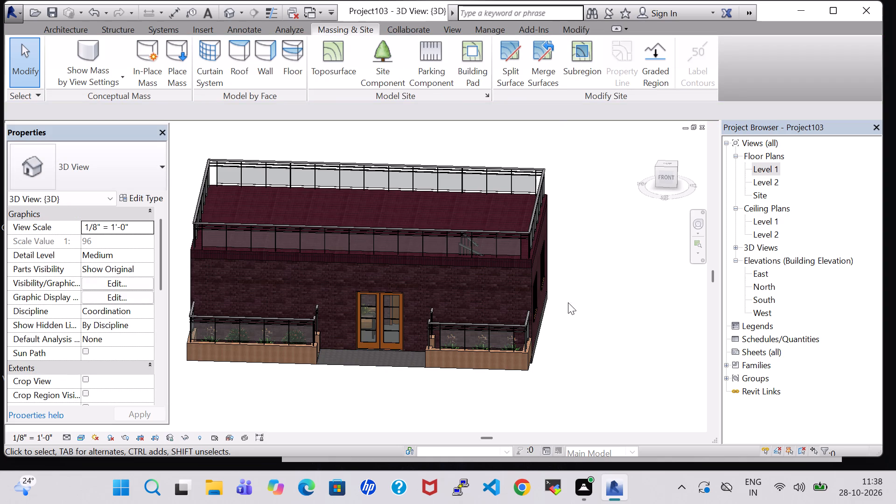
Check the finished house front in 3D and save the project.
{"action": "middle_click_drag", "start_coordinate": [595, 247], "coordinate": [595, 387]}
{"action": "scroll", "coordinate": [595, 295], "scroll_direction": "up", "scroll_amount": 1, "text": "shift"}
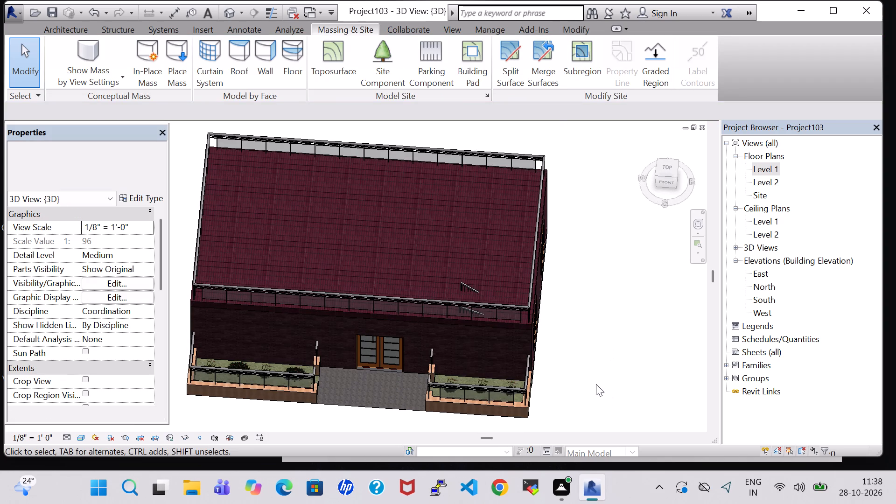
{"action": "middle_click_drag", "start_coordinate": [596, 381], "coordinate": [600, 337]}
{"action": "middle_click", "coordinate": [600, 333]}
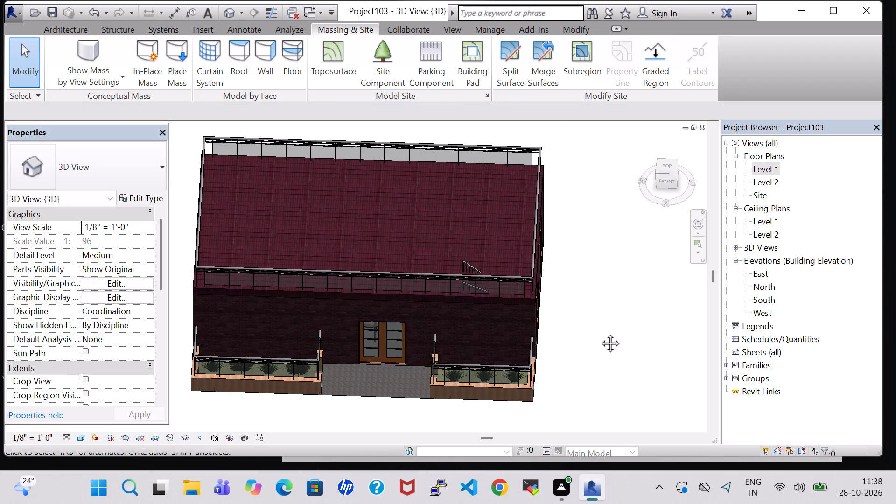
{"action": "middle_click_drag", "start_coordinate": [600, 333], "coordinate": [587, 277]}
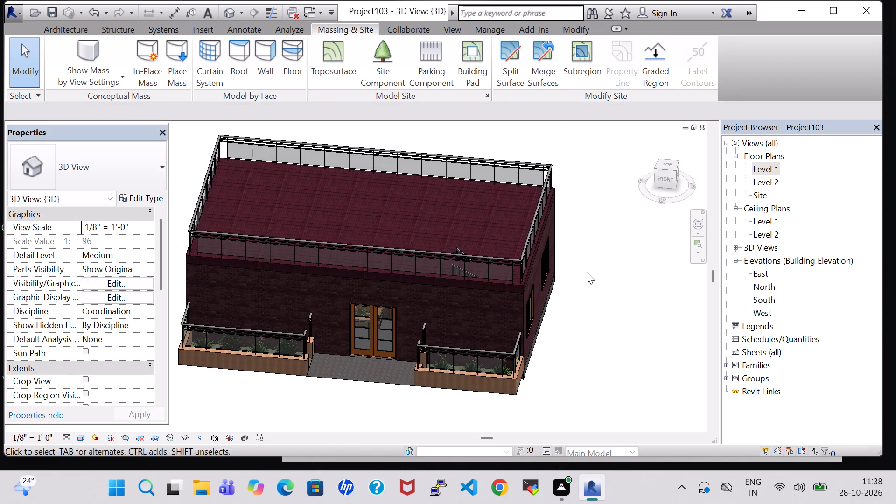
{"action": "middle_click_drag", "start_coordinate": [585, 272], "coordinate": [597, 233]}
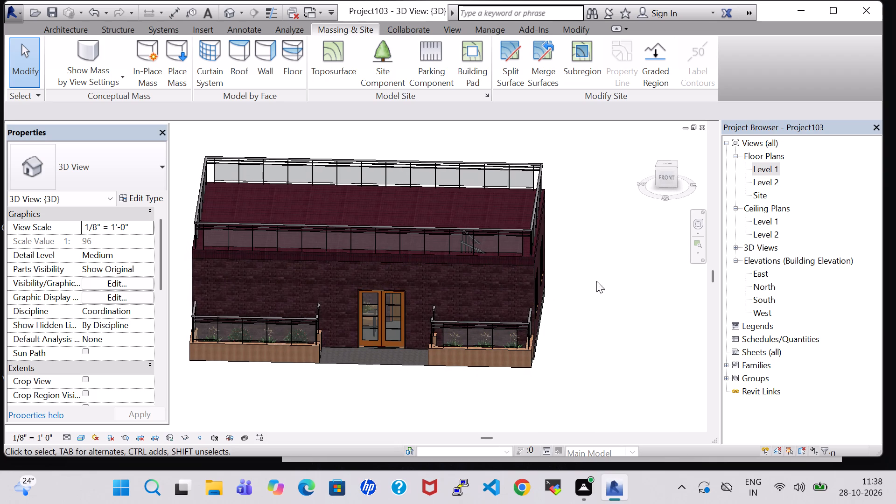
{"action": "left_click", "coordinate": [51, 11]}
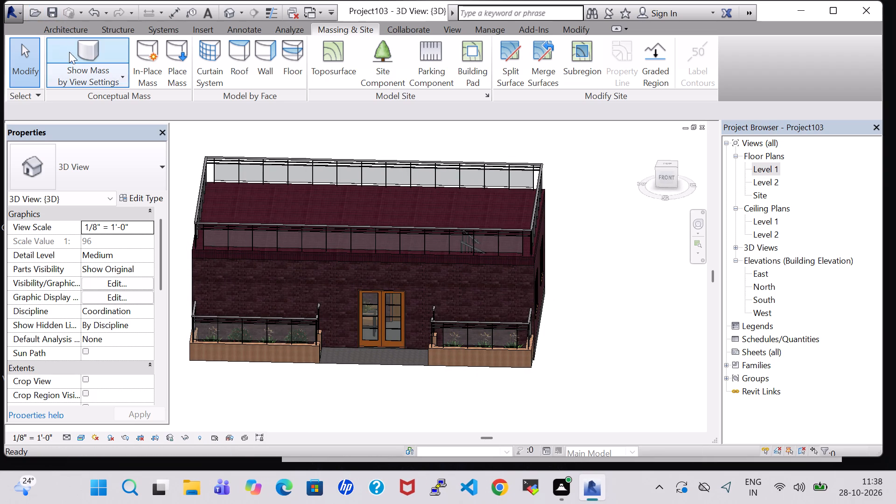
Export the model as an IFC 2x3 file named Project103 in the work folder.
{"action": "left_click", "coordinate": [11, 14]}
{"action": "left_click", "coordinate": [71, 237]}
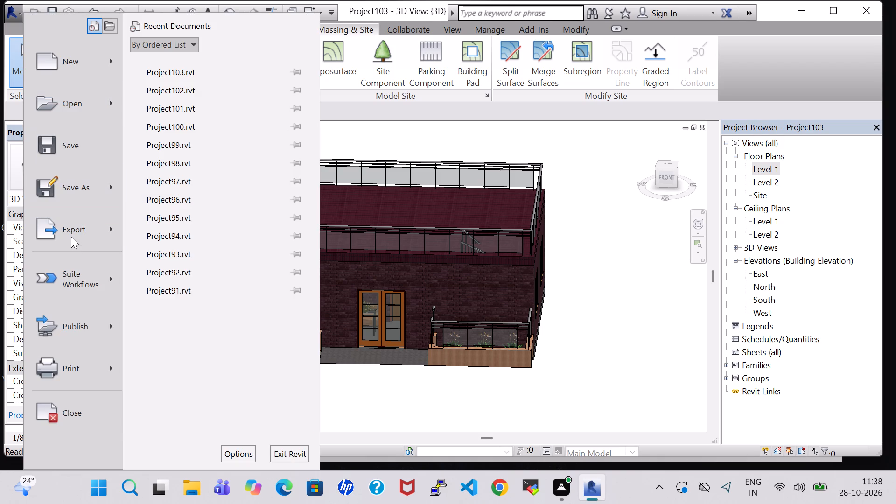
{"action": "left_click", "coordinate": [218, 347]}
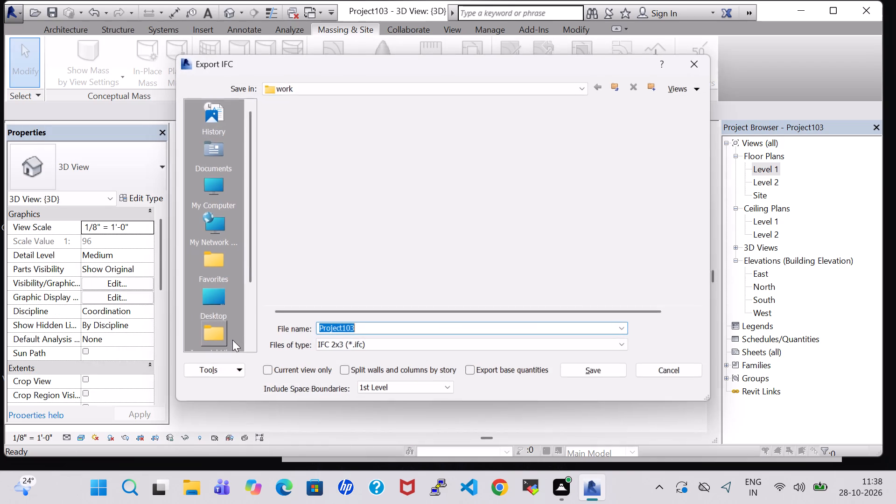
{"action": "left_click", "coordinate": [600, 377]}
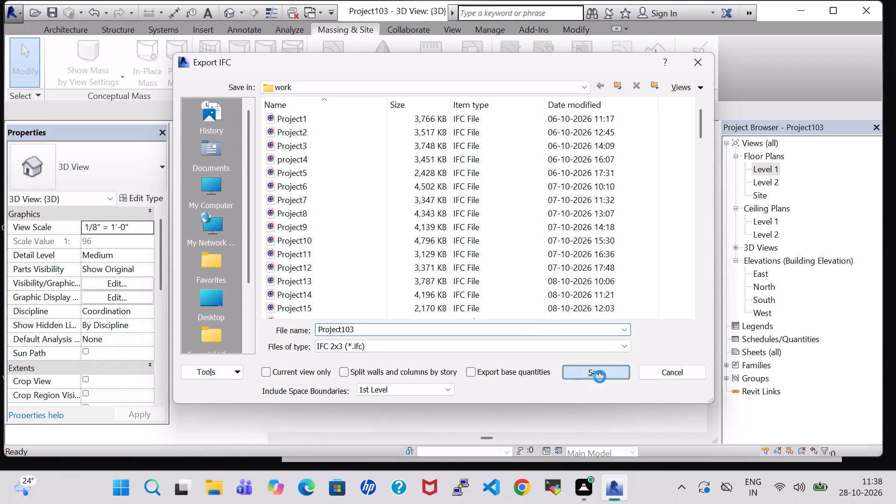